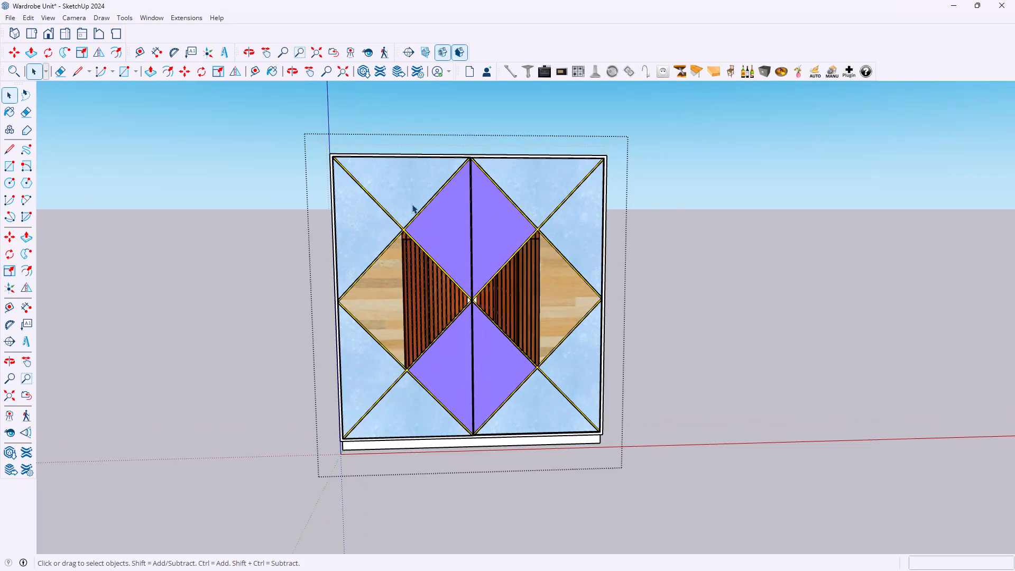
Choose Wood Veneer 01 from the Wood collection and paint the wardrobe carcass's two outer sides and top with it.
{"action": "scroll", "coordinate": [385, 204], "scroll_direction": "up", "scroll_amount": 2}
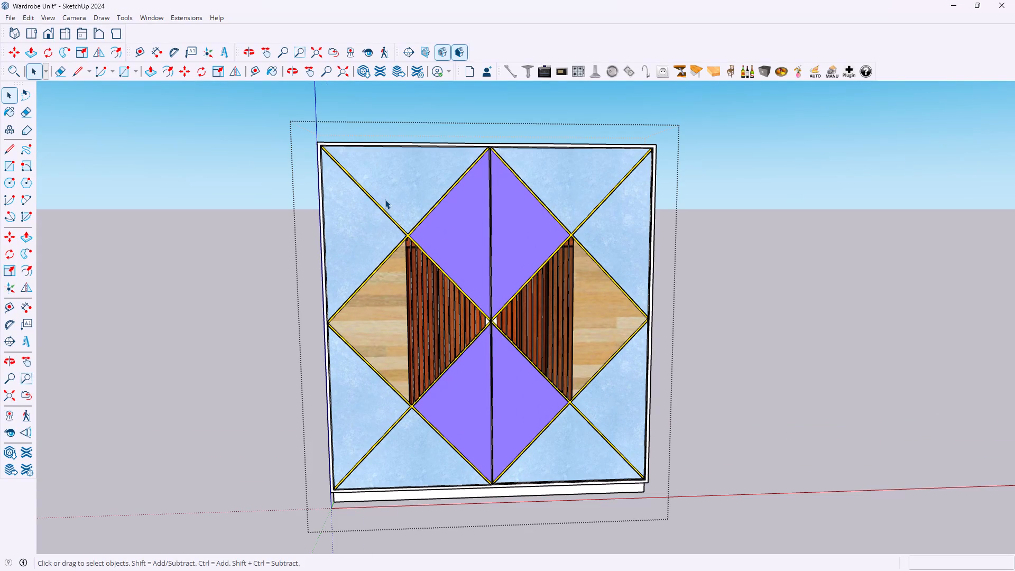
{"action": "key", "text": "b"}
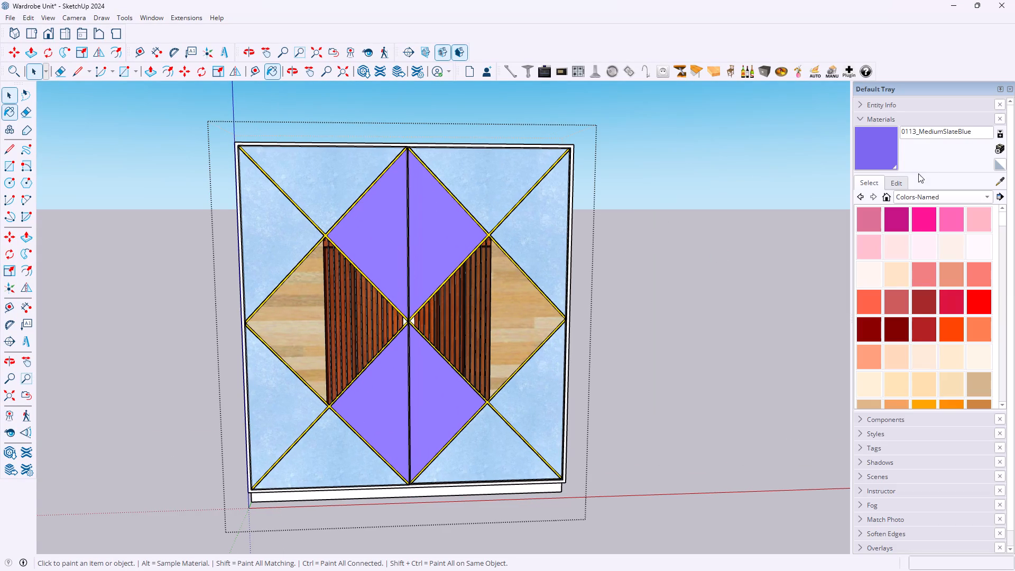
{"action": "left_click", "coordinate": [936, 202]}
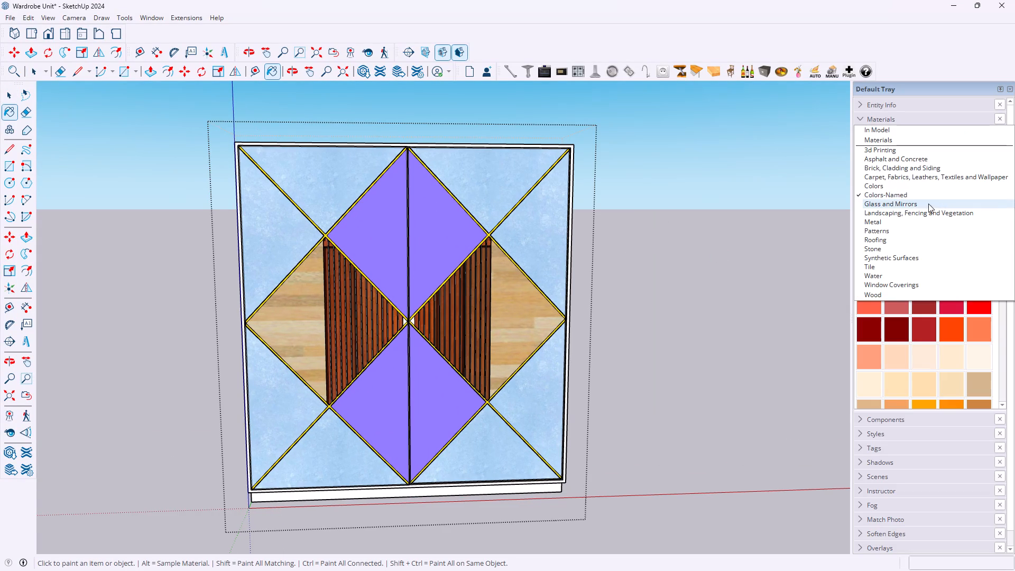
{"action": "left_click", "coordinate": [890, 278]}
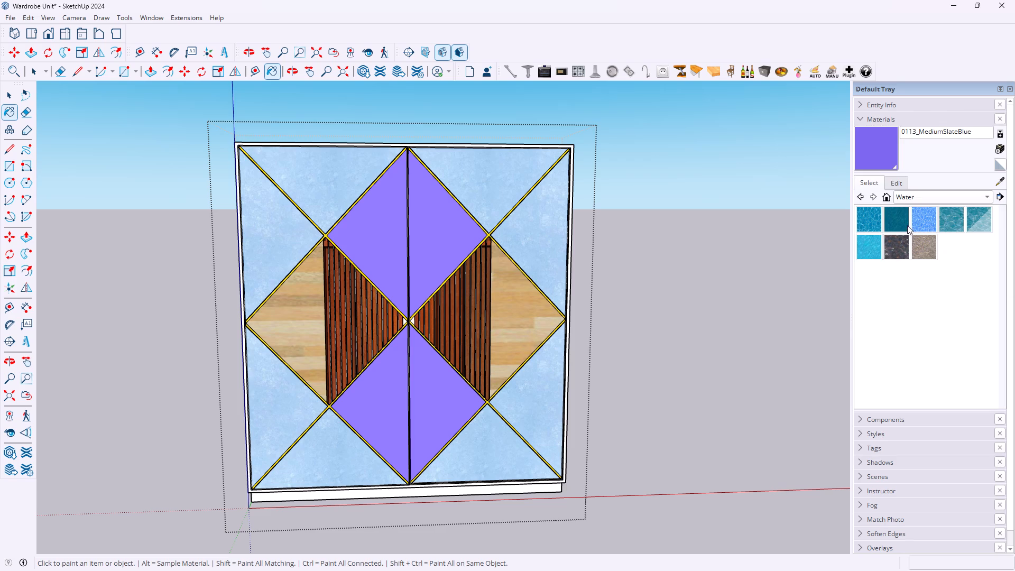
{"action": "left_click", "coordinate": [928, 193]}
{"action": "left_click", "coordinate": [906, 216]}
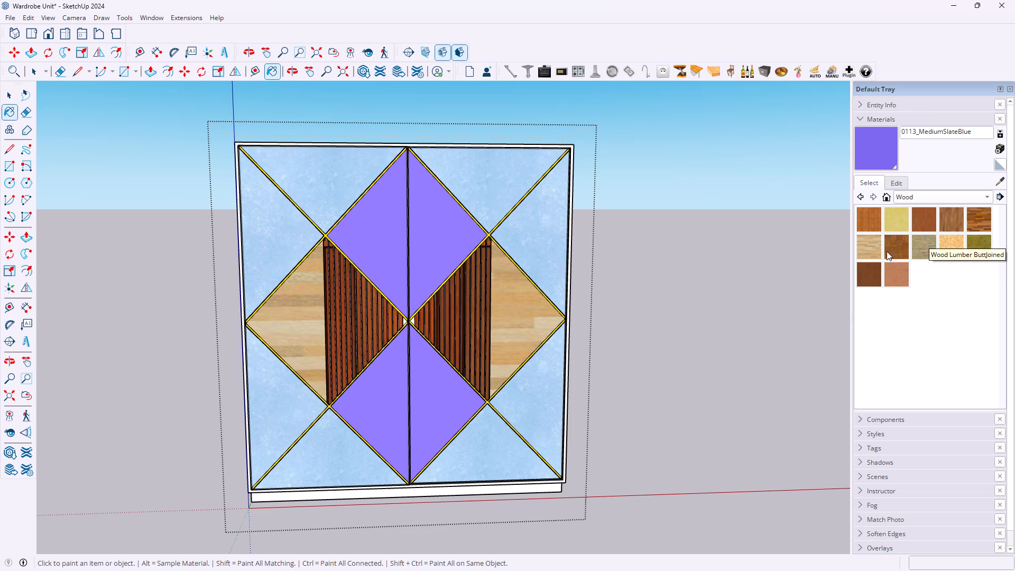
{"action": "left_click", "coordinate": [870, 268]}
{"action": "middle_click_drag", "start_coordinate": [377, 343], "coordinate": [612, 348]}
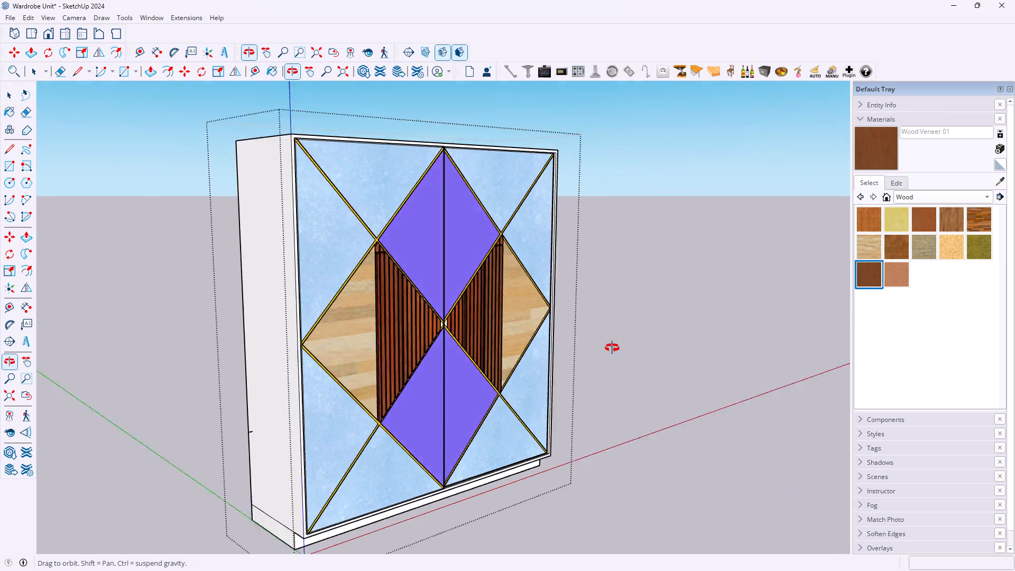
{"action": "middle_click_drag", "start_coordinate": [612, 348], "coordinate": [737, 348]}
{"action": "left_click", "coordinate": [390, 385]}
{"action": "middle_click_drag", "start_coordinate": [392, 352], "coordinate": [284, 383]}
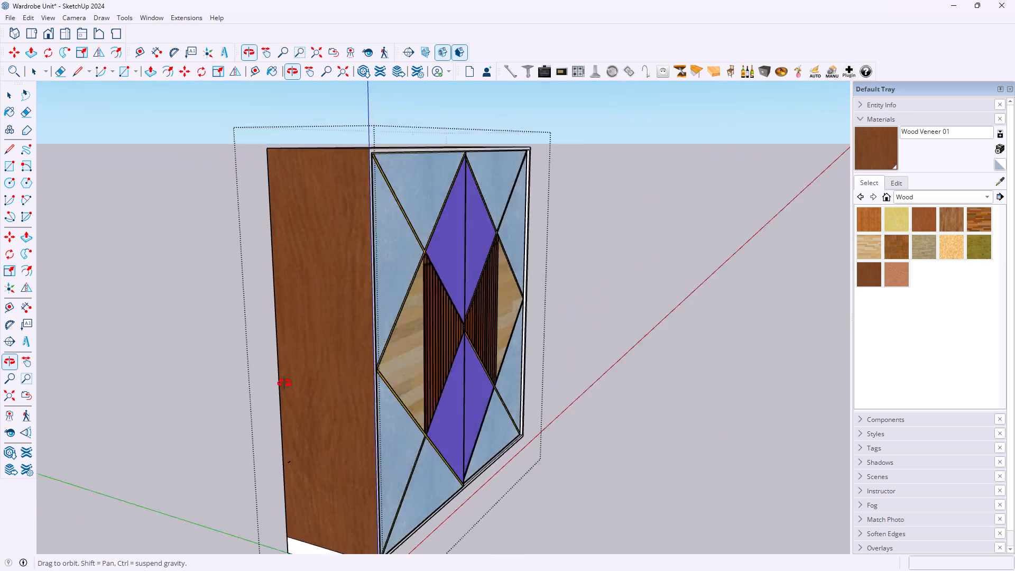
{"action": "middle_click_drag", "start_coordinate": [284, 383], "coordinate": [182, 440]}
{"action": "left_click", "coordinate": [303, 177]}
{"action": "middle_click_drag", "start_coordinate": [565, 169], "coordinate": [552, 172]}
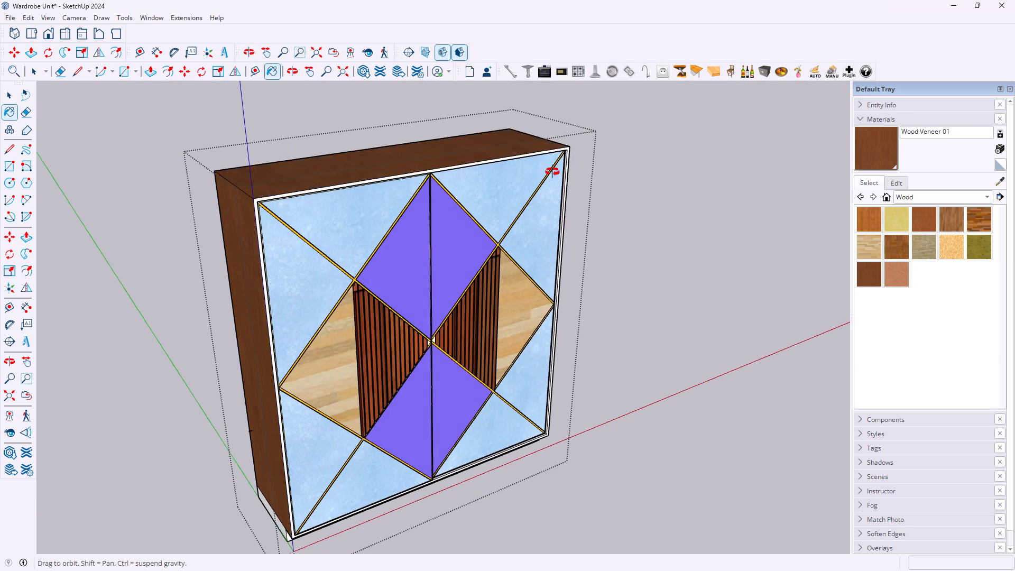
{"action": "middle_click_drag", "start_coordinate": [552, 172], "coordinate": [229, 137]}
{"action": "left_click", "coordinate": [563, 254]}
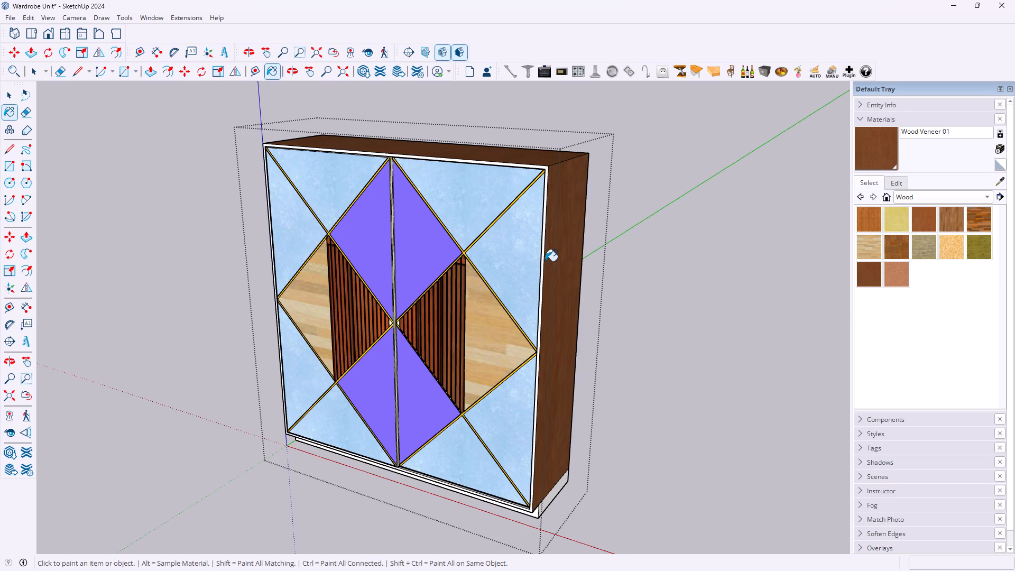
Paint the carcass's narrow front edge framing the doors with Wood Veneer 01.
{"action": "scroll", "coordinate": [508, 295], "scroll_direction": "down", "scroll_amount": 1}
{"action": "middle_click_drag", "start_coordinate": [504, 300], "coordinate": [586, 218]}
{"action": "scroll", "coordinate": [586, 218], "scroll_direction": "up", "scroll_amount": 1}
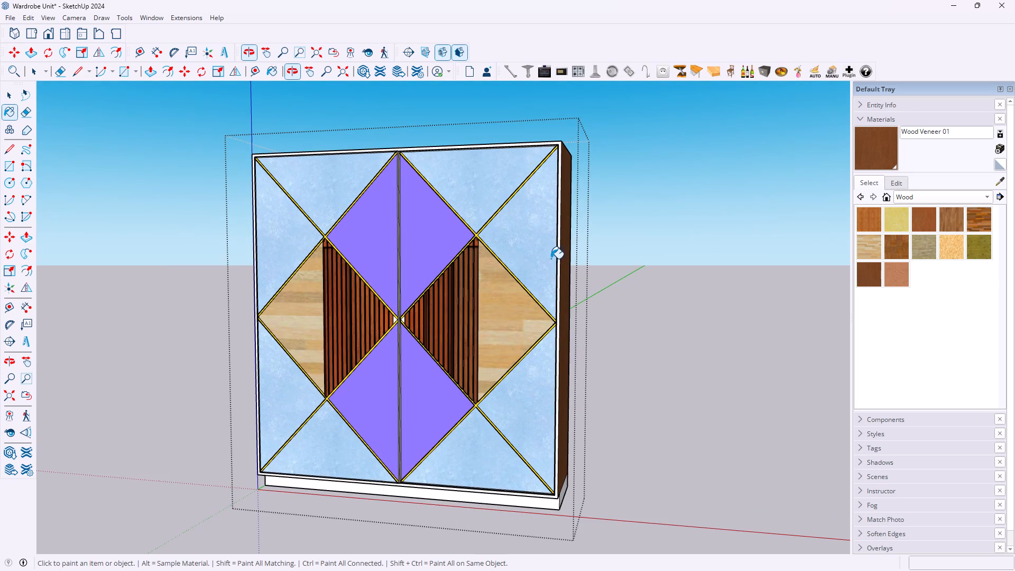
{"action": "scroll", "coordinate": [547, 148], "scroll_direction": "up", "scroll_amount": 14}
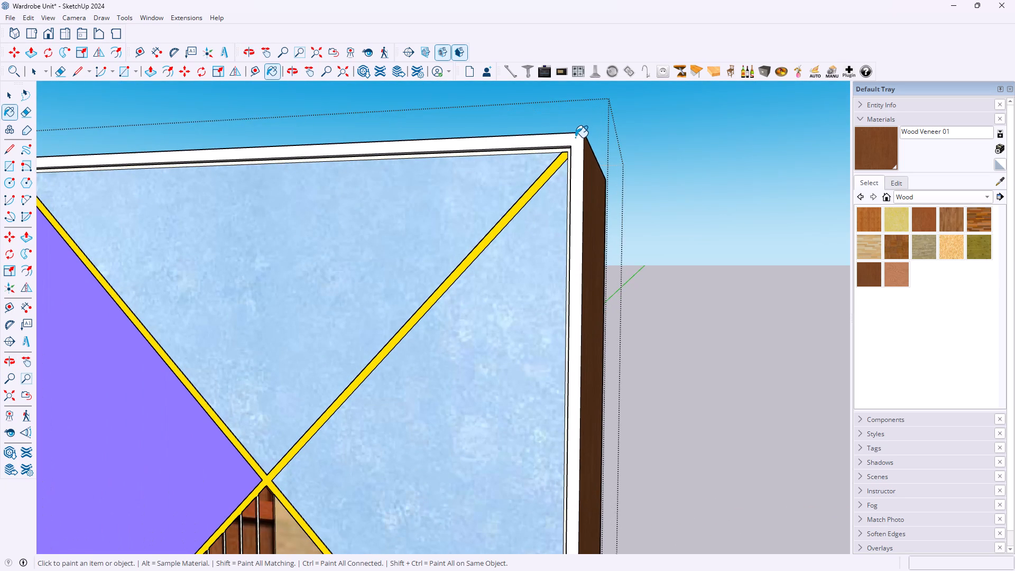
{"action": "left_click", "coordinate": [576, 139]}
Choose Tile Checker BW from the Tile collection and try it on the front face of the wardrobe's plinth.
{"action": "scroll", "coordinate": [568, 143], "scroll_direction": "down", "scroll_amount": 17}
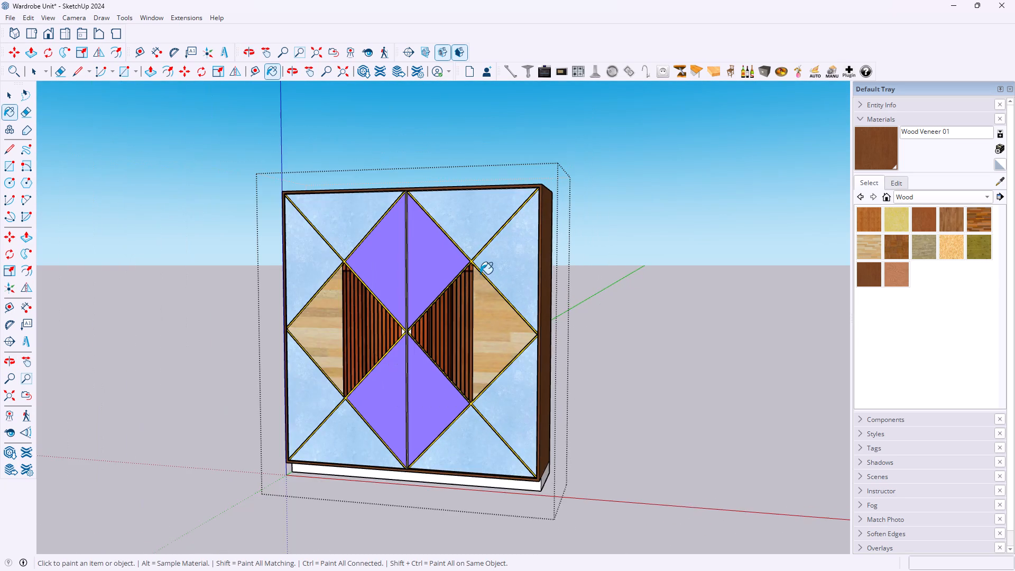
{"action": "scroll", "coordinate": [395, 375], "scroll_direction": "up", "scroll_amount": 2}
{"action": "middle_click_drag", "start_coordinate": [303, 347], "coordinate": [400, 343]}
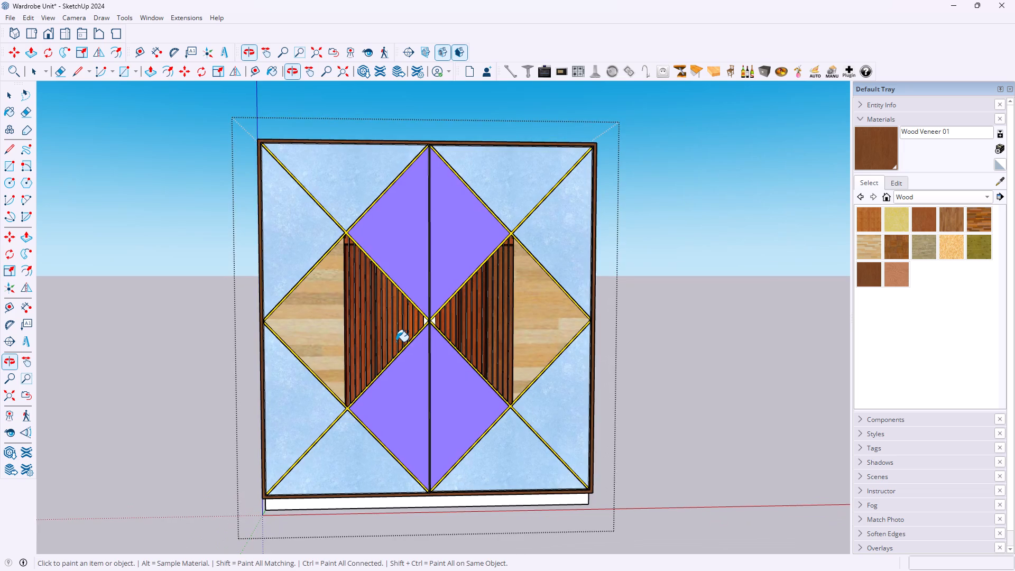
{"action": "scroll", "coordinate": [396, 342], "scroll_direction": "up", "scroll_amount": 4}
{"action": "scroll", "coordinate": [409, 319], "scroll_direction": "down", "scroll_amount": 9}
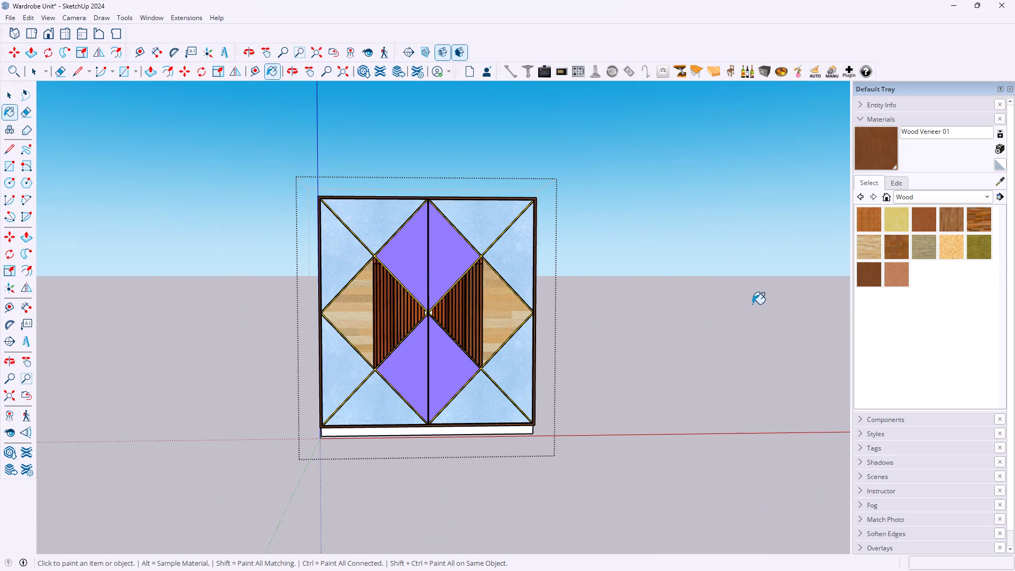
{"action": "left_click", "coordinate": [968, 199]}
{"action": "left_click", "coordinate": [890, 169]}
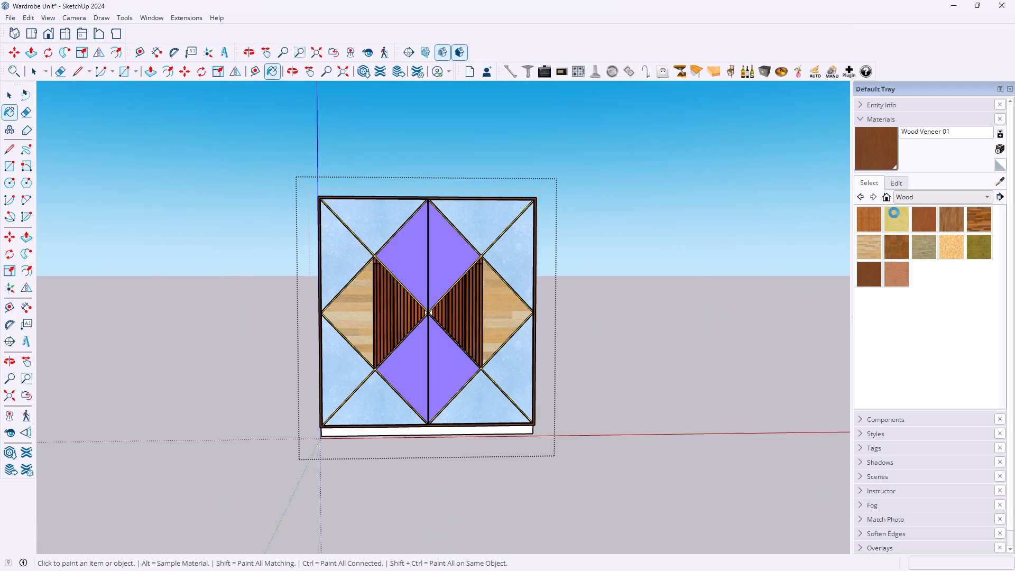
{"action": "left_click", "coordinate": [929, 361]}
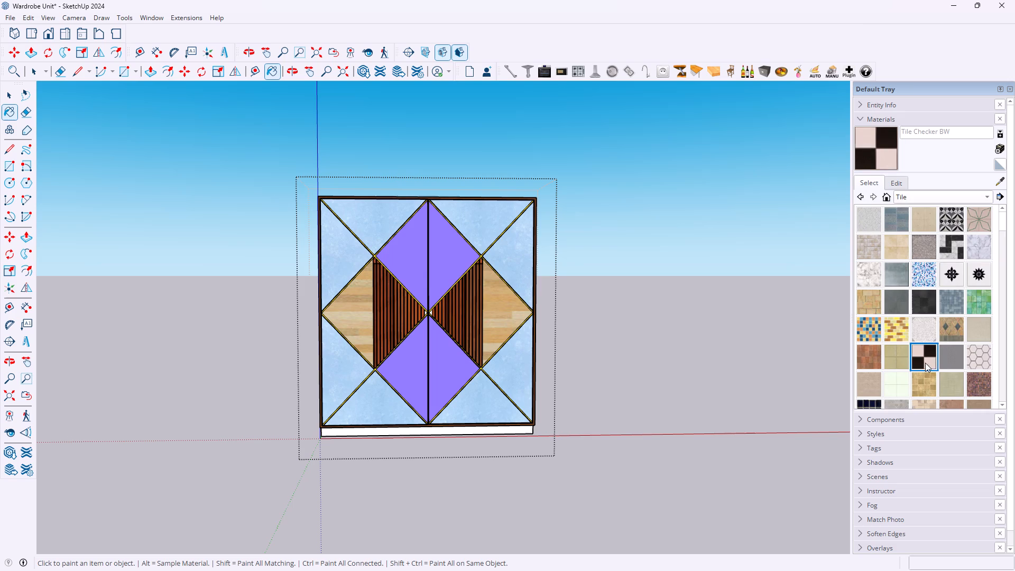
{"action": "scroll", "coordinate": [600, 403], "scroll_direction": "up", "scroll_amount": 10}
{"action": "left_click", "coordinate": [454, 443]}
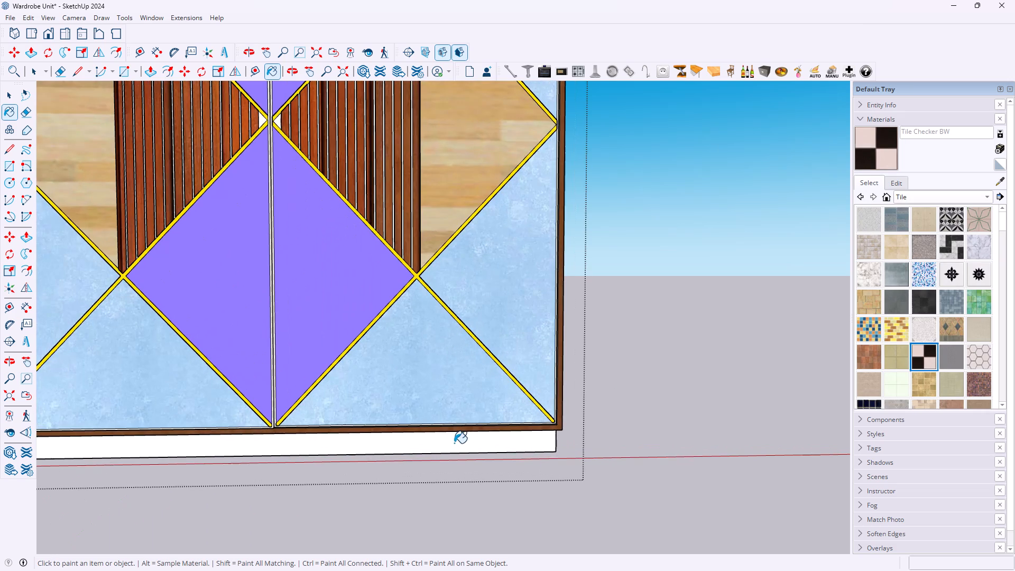
Choose Slate Light Tile and paint the plinth's front face and both end faces with it.
{"action": "middle_click_drag", "start_coordinate": [524, 434], "coordinate": [193, 395]}
{"action": "scroll", "coordinate": [198, 395], "scroll_direction": "up", "scroll_amount": 1}
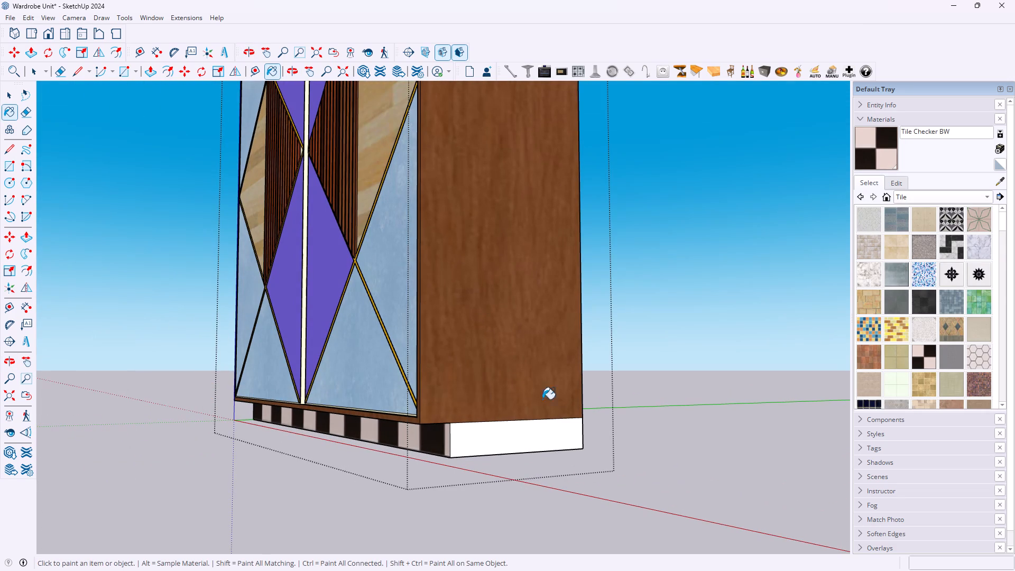
{"action": "left_click", "coordinate": [920, 303]}
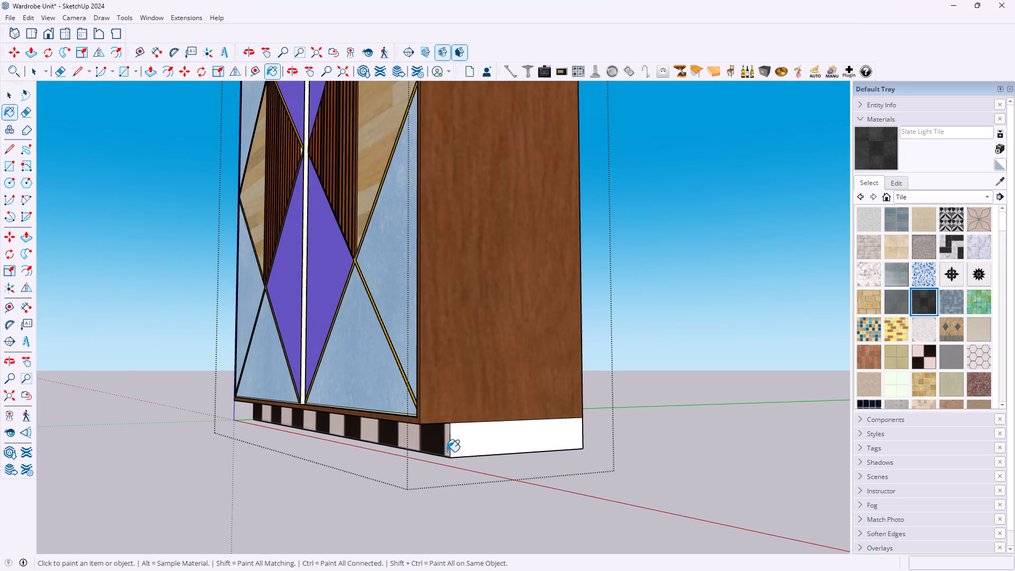
{"action": "left_click", "coordinate": [435, 447]}
{"action": "left_click", "coordinate": [474, 443]}
{"action": "middle_click_drag", "start_coordinate": [473, 443], "coordinate": [646, 420]}
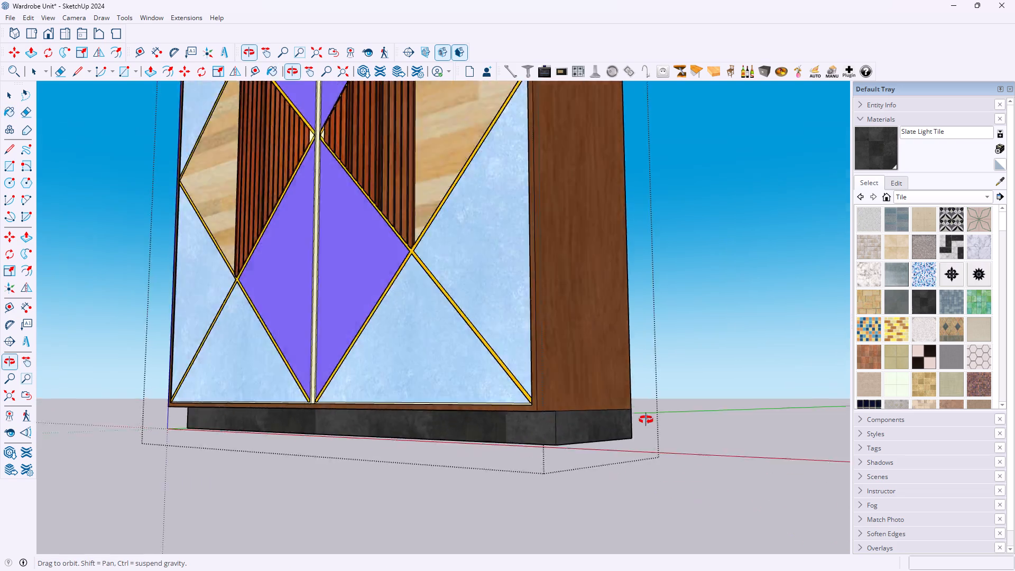
{"action": "middle_click_drag", "start_coordinate": [646, 420], "coordinate": [1014, 393]}
{"action": "left_click", "coordinate": [177, 393]}
Choose Wood Veneer 01 from the Wood collection again and paint the carcass underside overhanging the plinth with it.
{"action": "scroll", "coordinate": [297, 365], "scroll_direction": "down", "scroll_amount": 5}
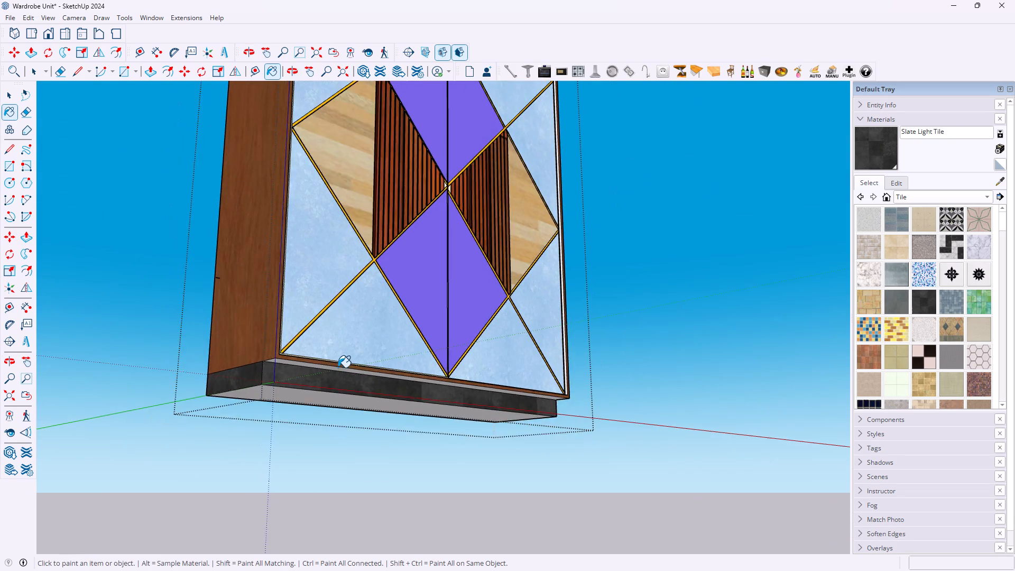
{"action": "scroll", "coordinate": [338, 367], "scroll_direction": "down", "scroll_amount": 5}
{"action": "scroll", "coordinate": [424, 368], "scroll_direction": "up", "scroll_amount": 4}
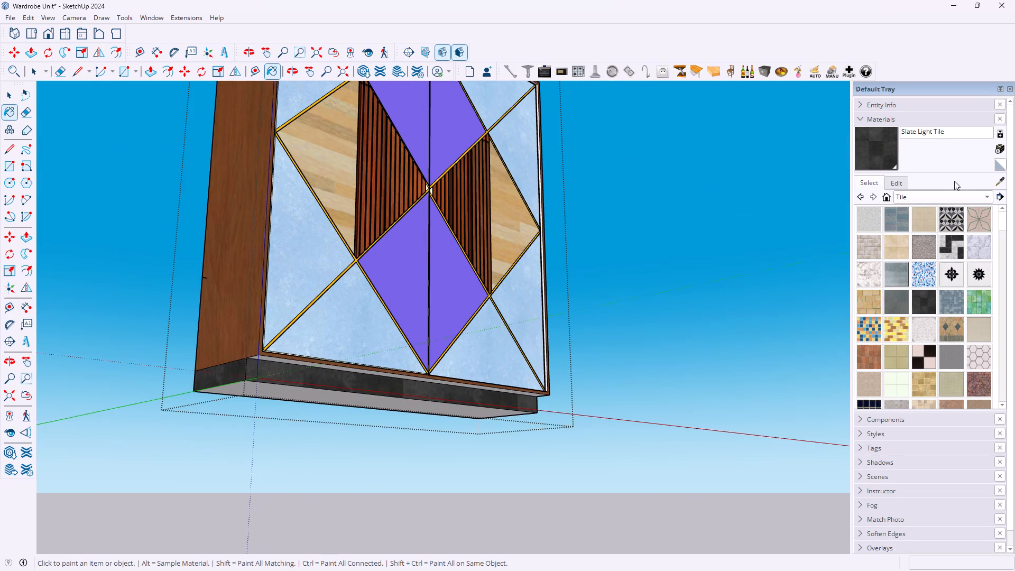
{"action": "left_click", "coordinate": [955, 195]}
{"action": "left_click", "coordinate": [884, 225]}
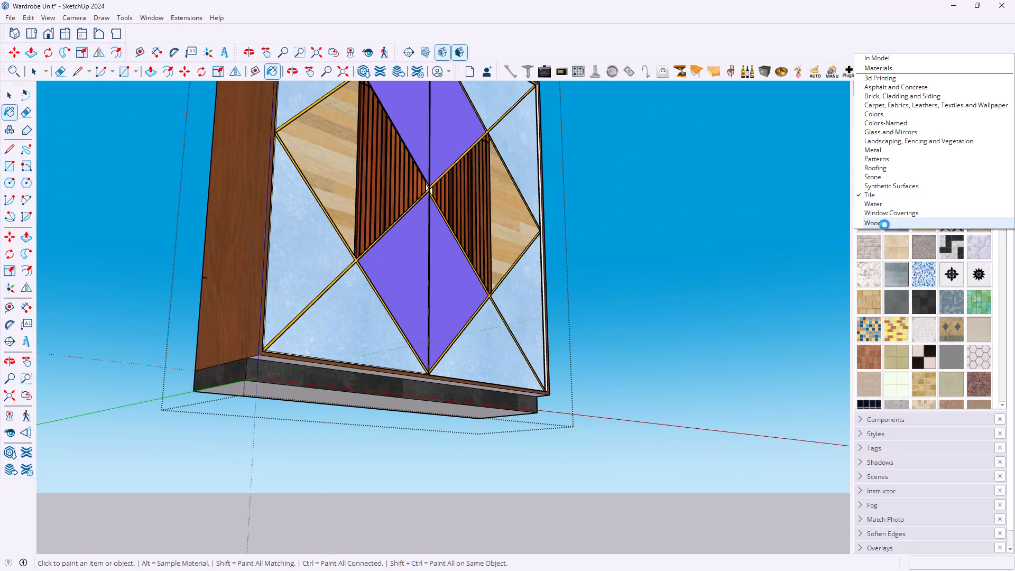
{"action": "left_click", "coordinate": [872, 273]}
{"action": "scroll", "coordinate": [416, 431], "scroll_direction": "up", "scroll_amount": 5}
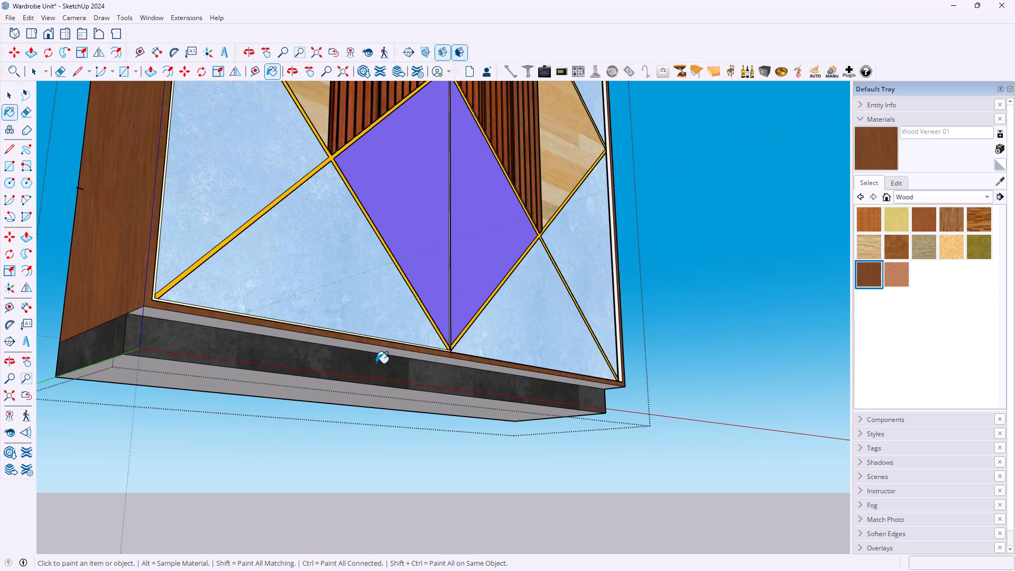
{"action": "middle_click_drag", "start_coordinate": [376, 362], "coordinate": [400, 303]}
{"action": "scroll", "coordinate": [400, 303], "scroll_direction": "up", "scroll_amount": 1}
{"action": "left_click", "coordinate": [370, 324]}
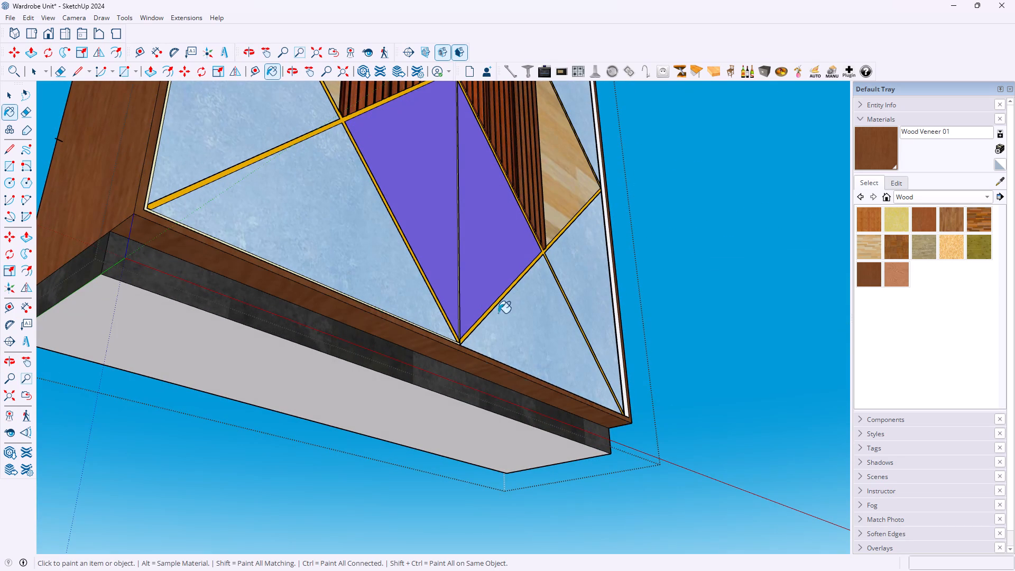
Examine the painted wardrobe from the front, back and sides for faces still lacking a material.
{"action": "middle_click_drag", "start_coordinate": [530, 314], "coordinate": [275, 422]}
{"action": "scroll", "coordinate": [760, 280], "scroll_direction": "down", "scroll_amount": 8}
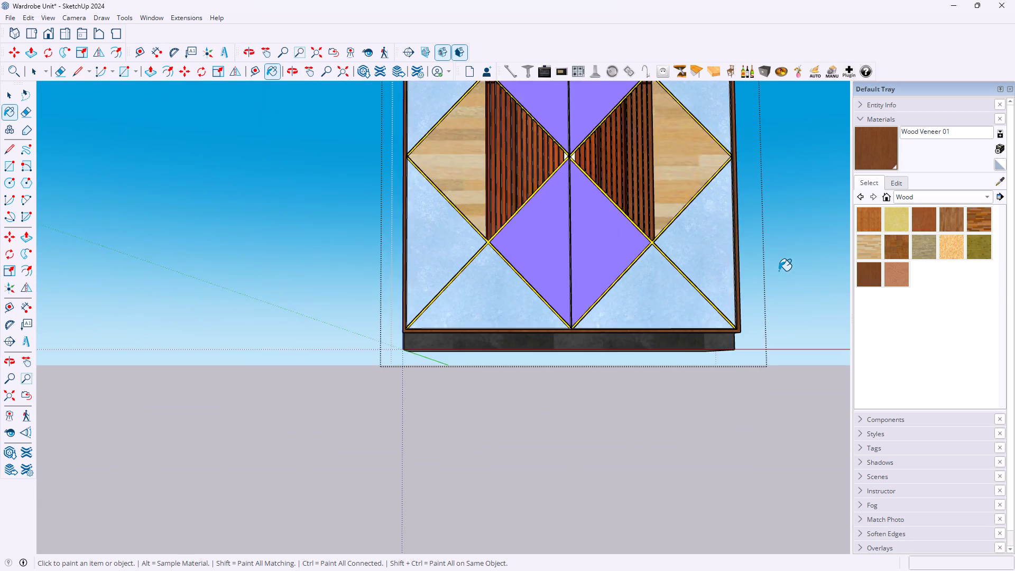
{"action": "scroll", "coordinate": [779, 271], "scroll_direction": "down", "scroll_amount": 8}
{"action": "middle_click_drag", "start_coordinate": [795, 236], "coordinate": [689, 290]}
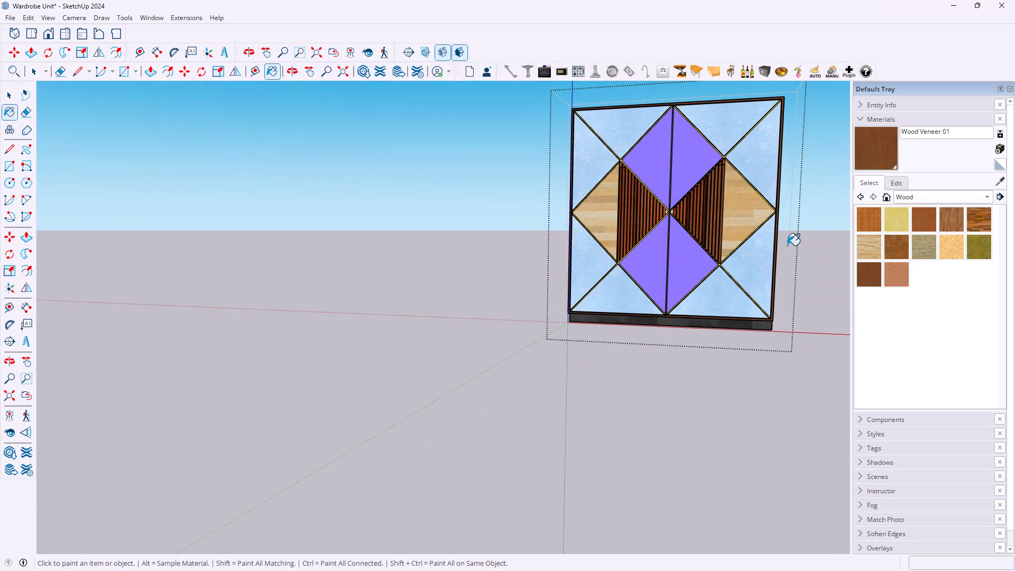
{"action": "middle_click_drag", "start_coordinate": [787, 245], "coordinate": [212, 255]}
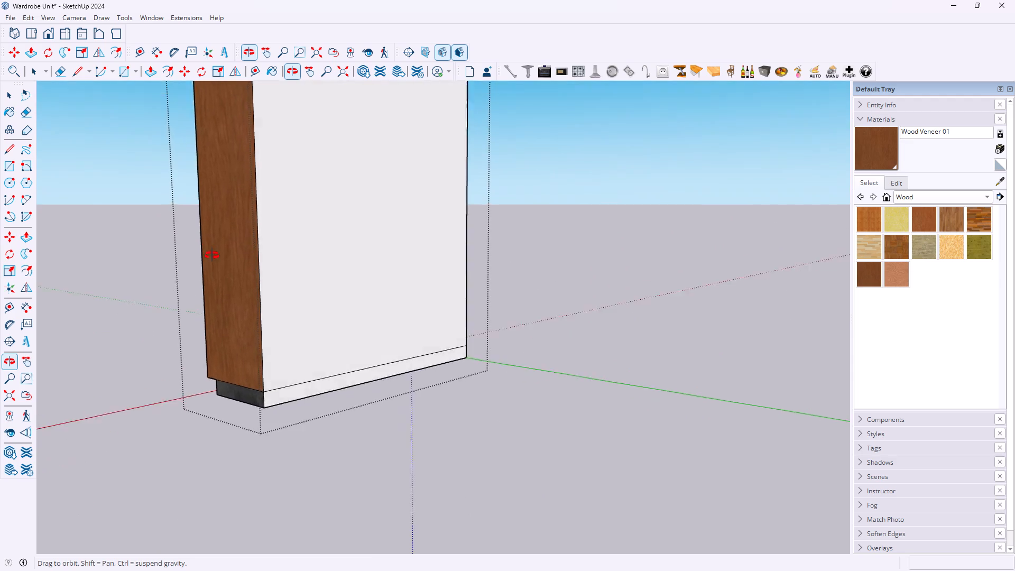
{"action": "middle_click_drag", "start_coordinate": [212, 255], "coordinate": [465, 297]}
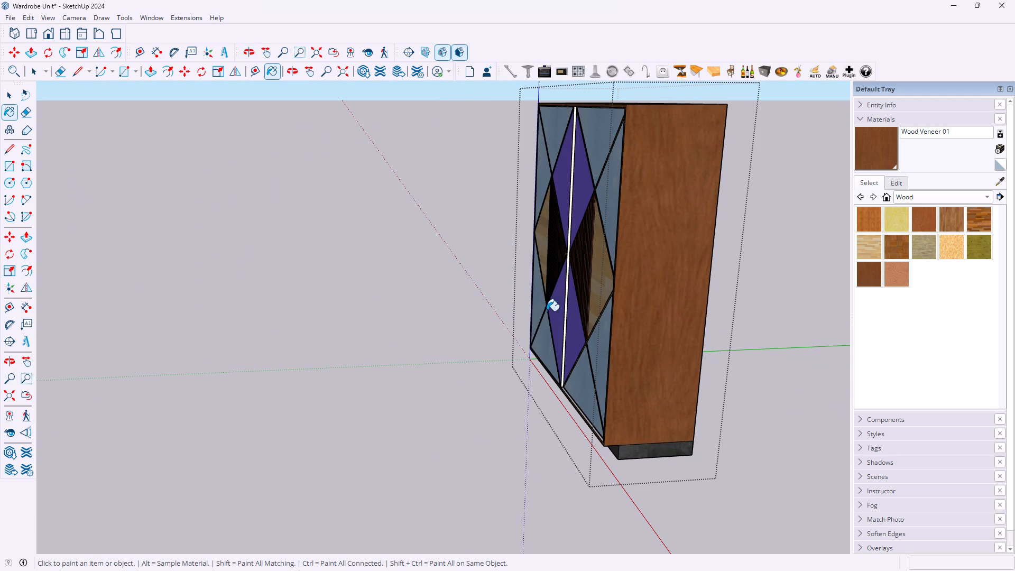
{"action": "middle_click_drag", "start_coordinate": [546, 311], "coordinate": [792, 311]}
Examine the strip edges and faces along the gap between the two doors for surfaces still lacking a material.
{"action": "scroll", "coordinate": [525, 269], "scroll_direction": "up", "scroll_amount": 8}
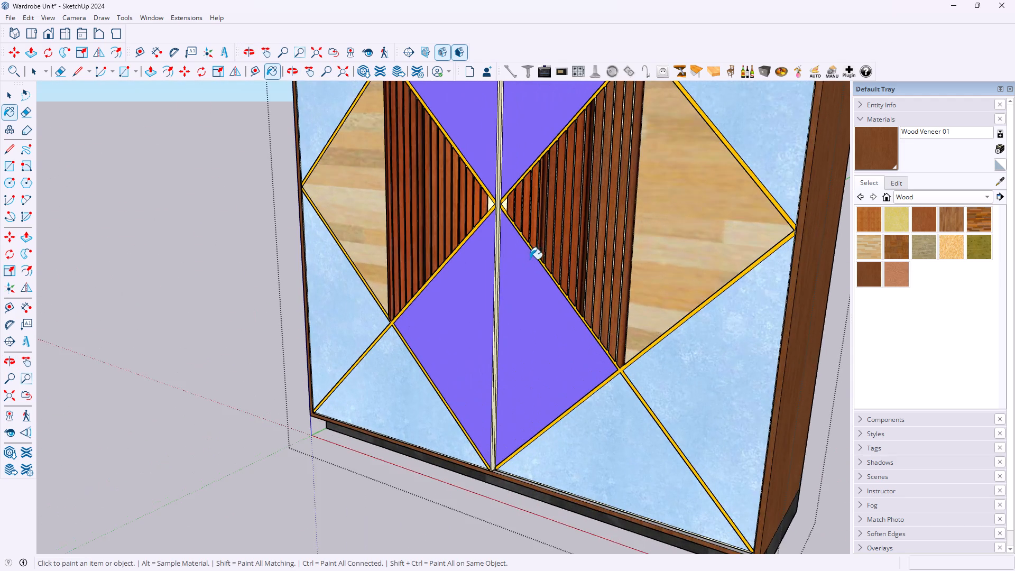
{"action": "scroll", "coordinate": [513, 261], "scroll_direction": "up", "scroll_amount": 8}
{"action": "middle_click_drag", "start_coordinate": [513, 261], "coordinate": [416, 264]}
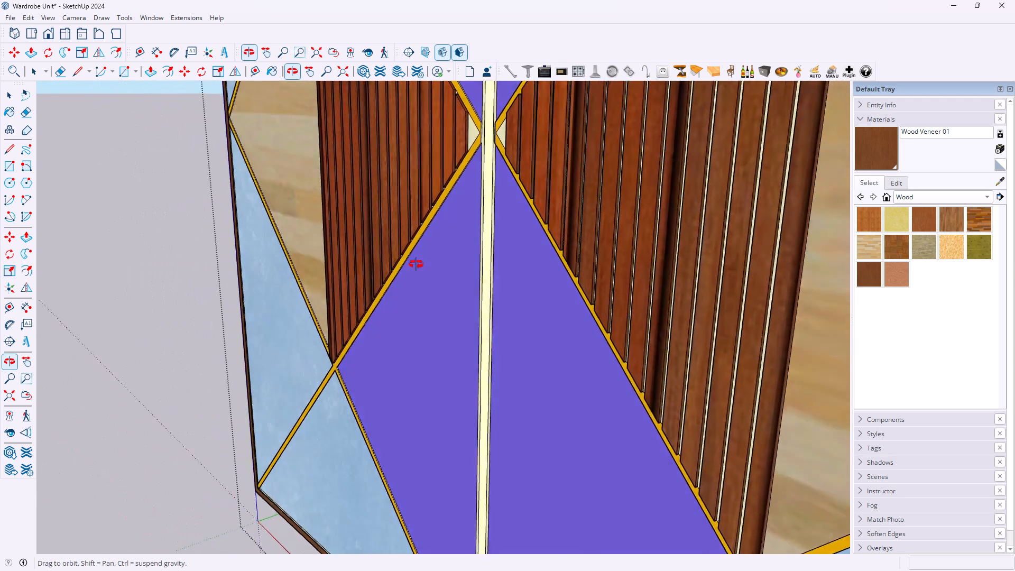
{"action": "middle_click_drag", "start_coordinate": [416, 264], "coordinate": [336, 266]}
{"action": "scroll", "coordinate": [515, 240], "scroll_direction": "up", "scroll_amount": 5}
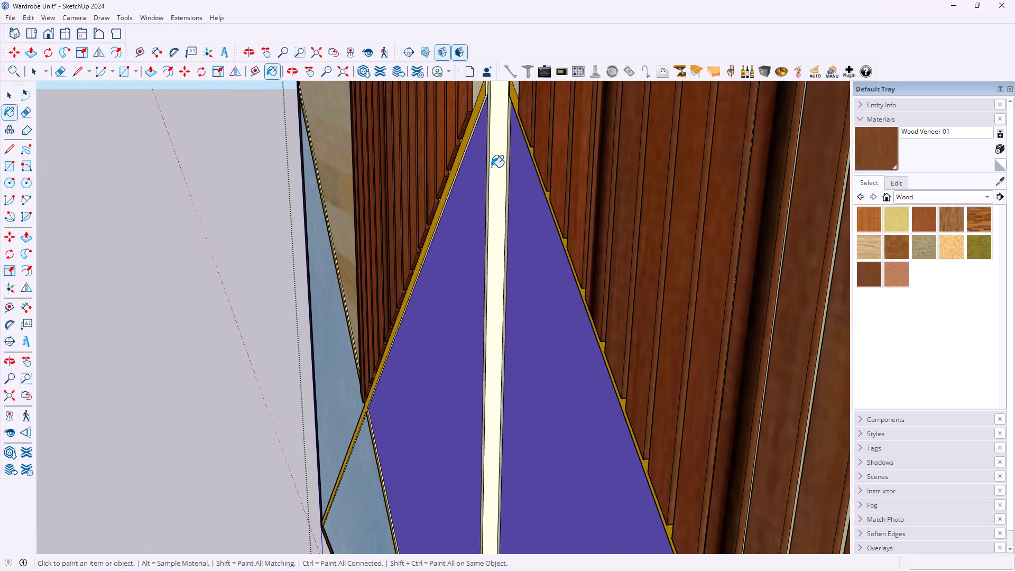
{"action": "scroll", "coordinate": [491, 167], "scroll_direction": "up", "scroll_amount": 1}
{"action": "middle_click_drag", "start_coordinate": [491, 167], "coordinate": [463, 183]}
{"action": "scroll", "coordinate": [498, 158], "scroll_direction": "up", "scroll_amount": 5}
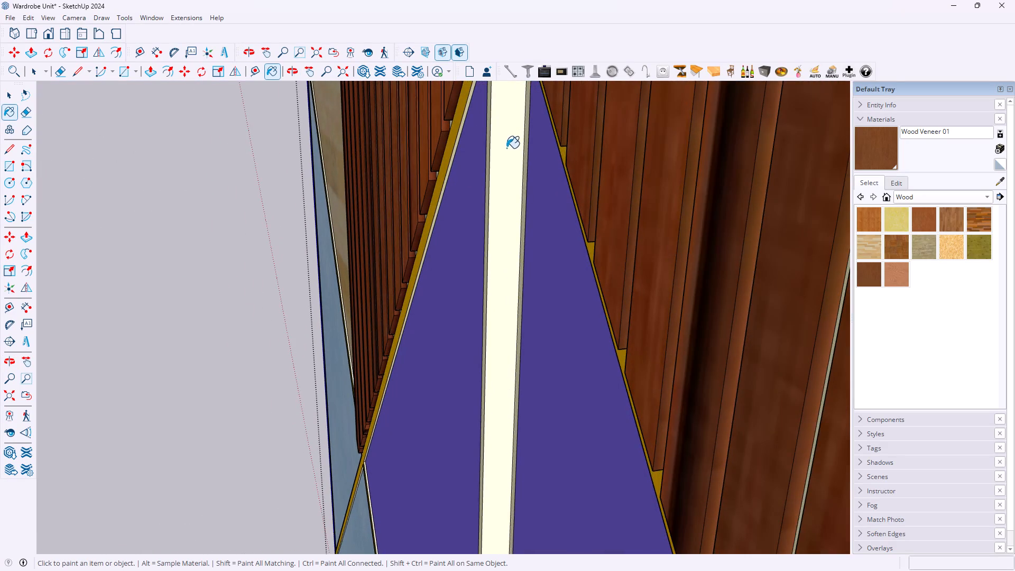
{"action": "middle_click_drag", "start_coordinate": [507, 148], "coordinate": [484, 159]}
{"action": "scroll", "coordinate": [507, 148], "scroll_direction": "up", "scroll_amount": 1}
{"action": "scroll", "coordinate": [450, 228], "scroll_direction": "up", "scroll_amount": 12}
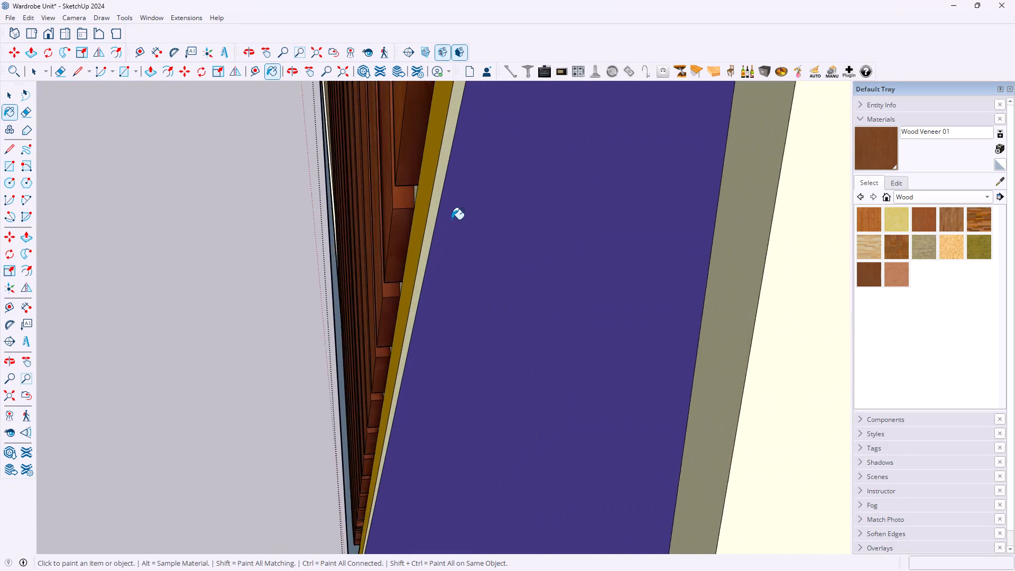
{"action": "scroll", "coordinate": [451, 219], "scroll_direction": "up", "scroll_amount": 13}
{"action": "scroll", "coordinate": [393, 204], "scroll_direction": "up", "scroll_amount": 8}
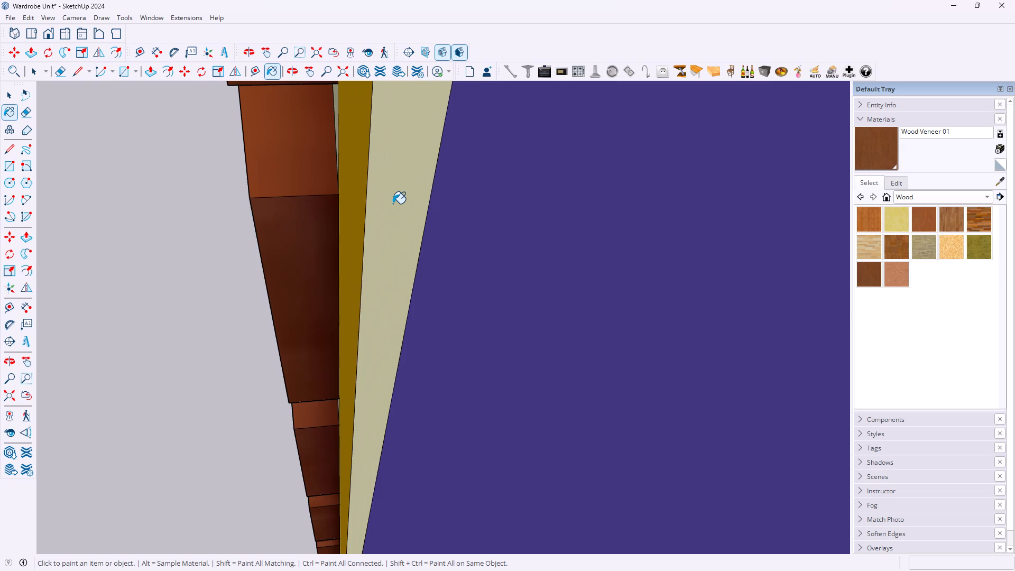
{"action": "scroll", "coordinate": [393, 204], "scroll_direction": "up", "scroll_amount": 3}
{"action": "scroll", "coordinate": [394, 202], "scroll_direction": "down", "scroll_amount": 14}
{"action": "scroll", "coordinate": [412, 198], "scroll_direction": "up", "scroll_amount": 1}
{"action": "scroll", "coordinate": [412, 197], "scroll_direction": "down", "scroll_amount": 11}
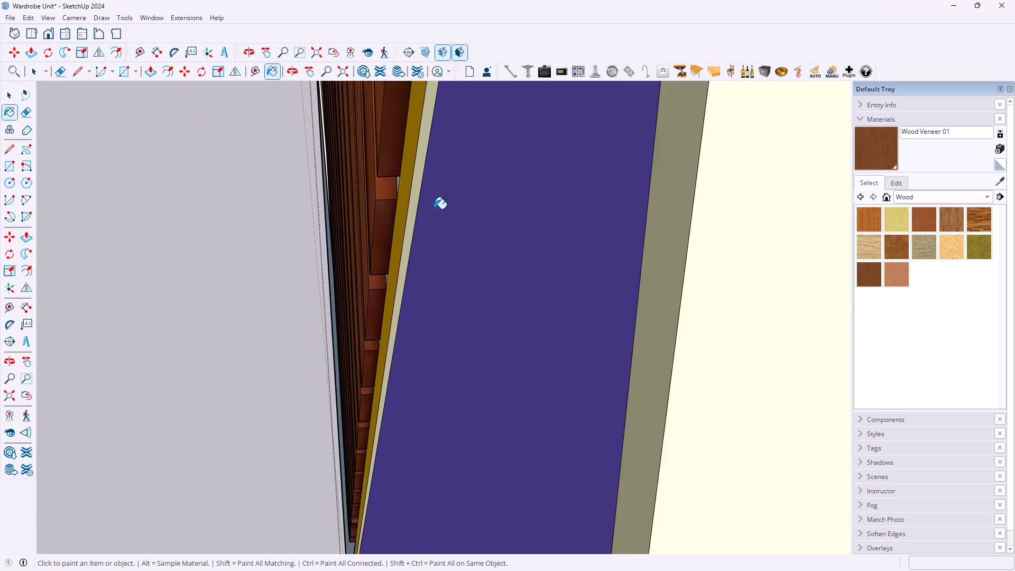
{"action": "scroll", "coordinate": [434, 209], "scroll_direction": "down", "scroll_amount": 20}
{"action": "scroll", "coordinate": [434, 209], "scroll_direction": "down", "scroll_amount": 4}
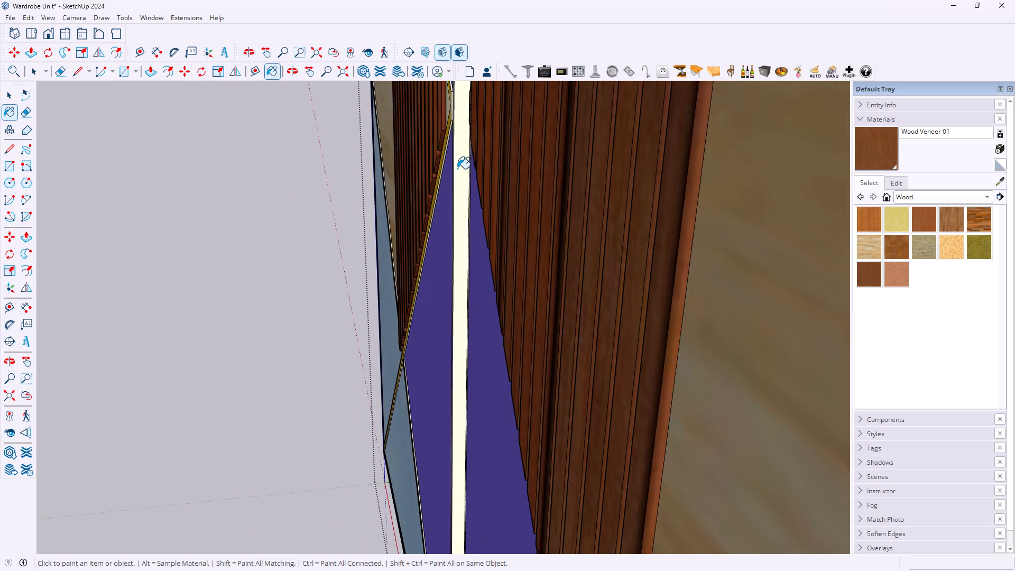
{"action": "scroll", "coordinate": [457, 167], "scroll_direction": "up", "scroll_amount": 5}
{"action": "scroll", "coordinate": [452, 142], "scroll_direction": "down", "scroll_amount": 6}
{"action": "scroll", "coordinate": [445, 104], "scroll_direction": "up", "scroll_amount": 9}
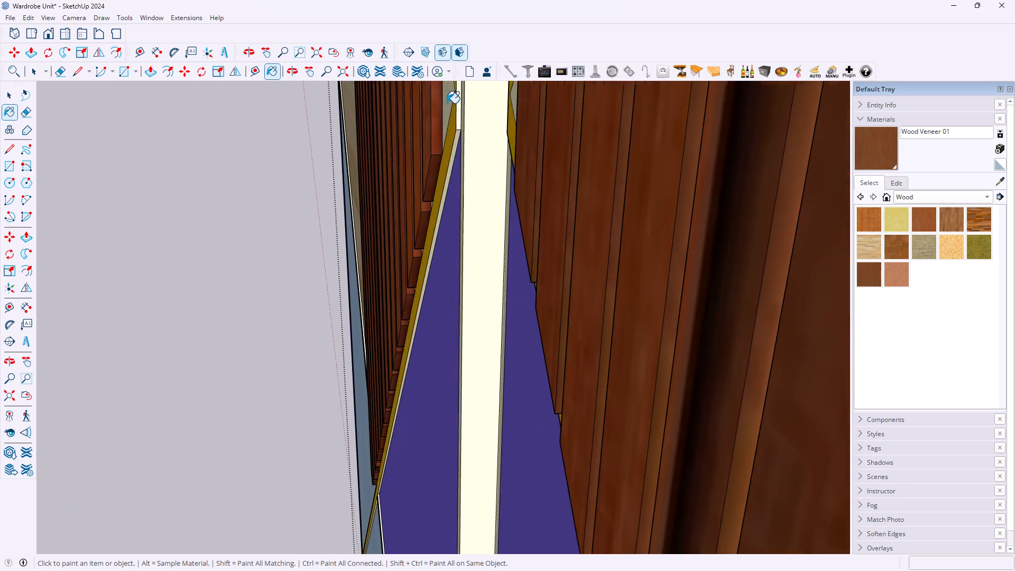
{"action": "scroll", "coordinate": [447, 103], "scroll_direction": "up", "scroll_amount": 10}
{"action": "scroll", "coordinate": [502, 156], "scroll_direction": "up", "scroll_amount": 7}
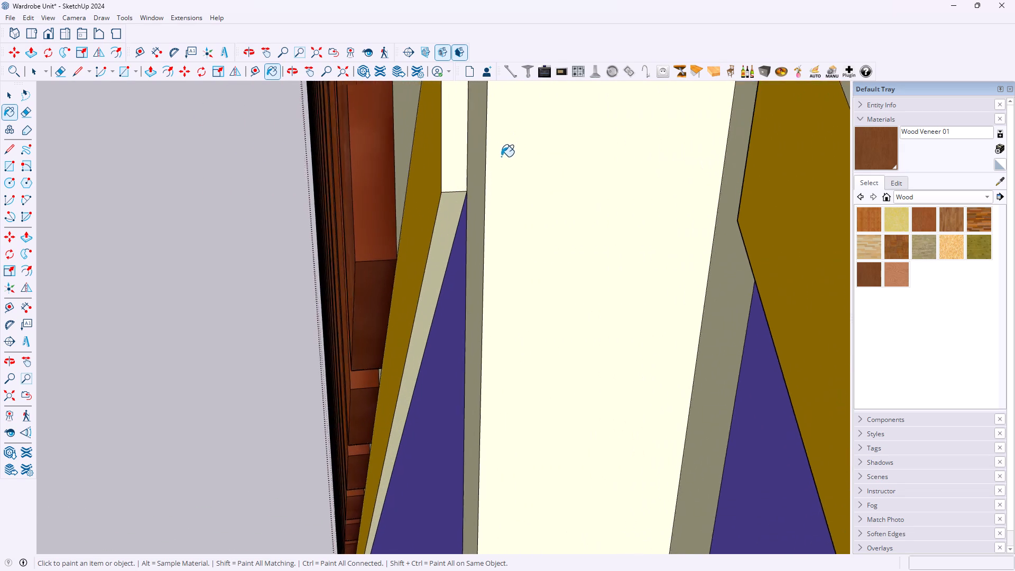
{"action": "scroll", "coordinate": [501, 156], "scroll_direction": "up", "scroll_amount": 11}
{"action": "scroll", "coordinate": [441, 164], "scroll_direction": "up", "scroll_amount": 4}
{"action": "middle_click_drag", "start_coordinate": [433, 171], "coordinate": [404, 173]}
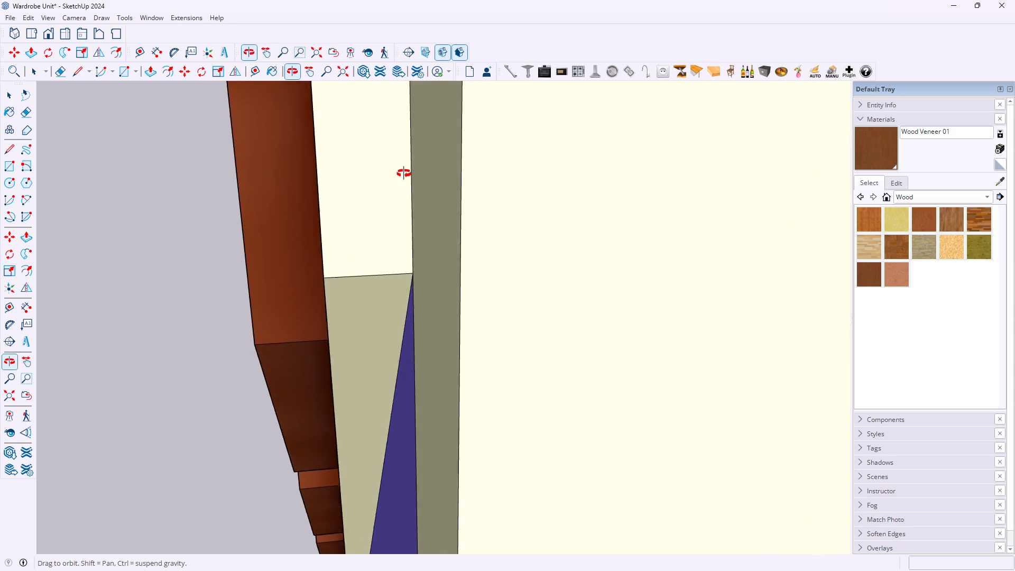
{"action": "middle_click_drag", "start_coordinate": [404, 173], "coordinate": [409, 172]}
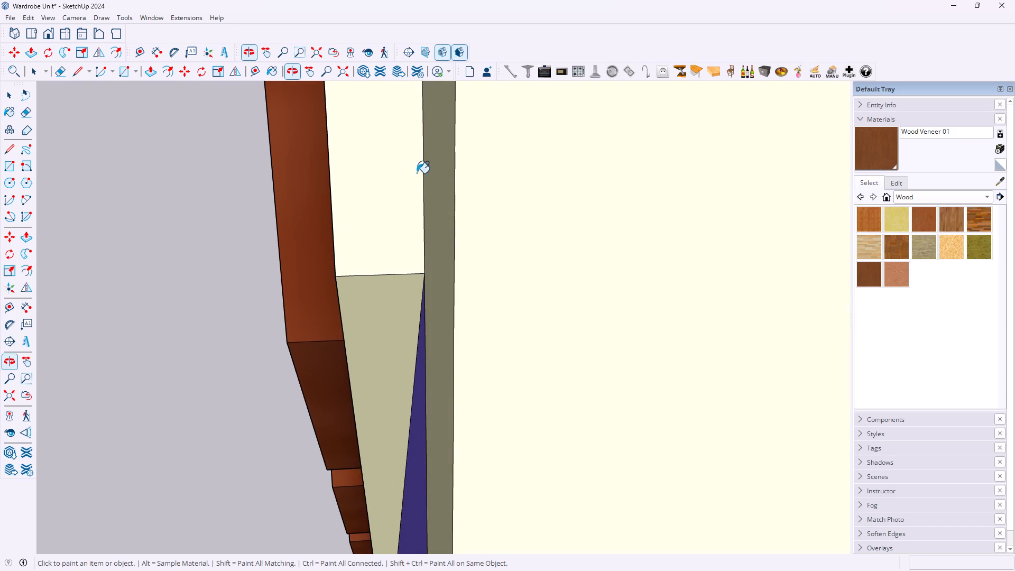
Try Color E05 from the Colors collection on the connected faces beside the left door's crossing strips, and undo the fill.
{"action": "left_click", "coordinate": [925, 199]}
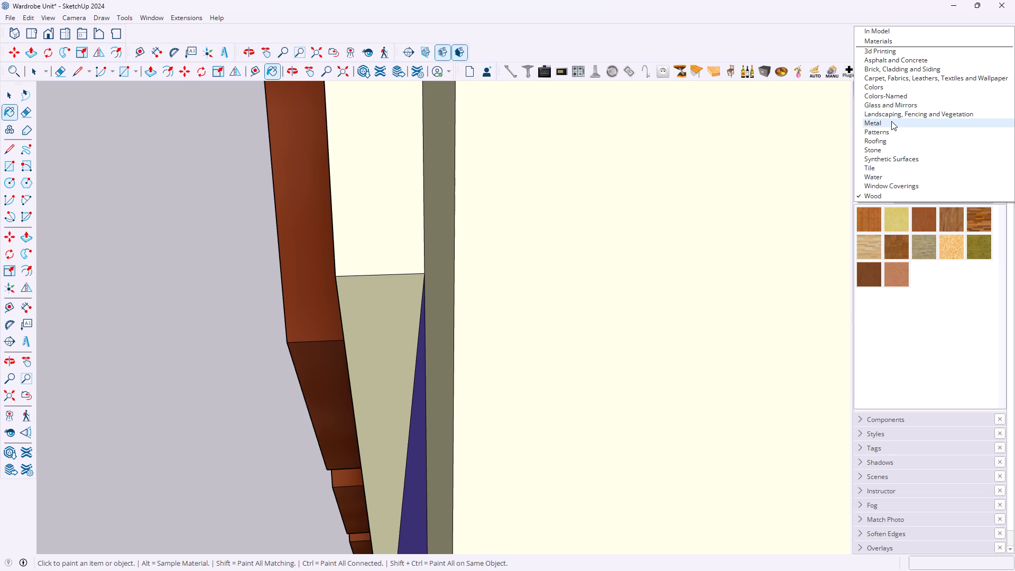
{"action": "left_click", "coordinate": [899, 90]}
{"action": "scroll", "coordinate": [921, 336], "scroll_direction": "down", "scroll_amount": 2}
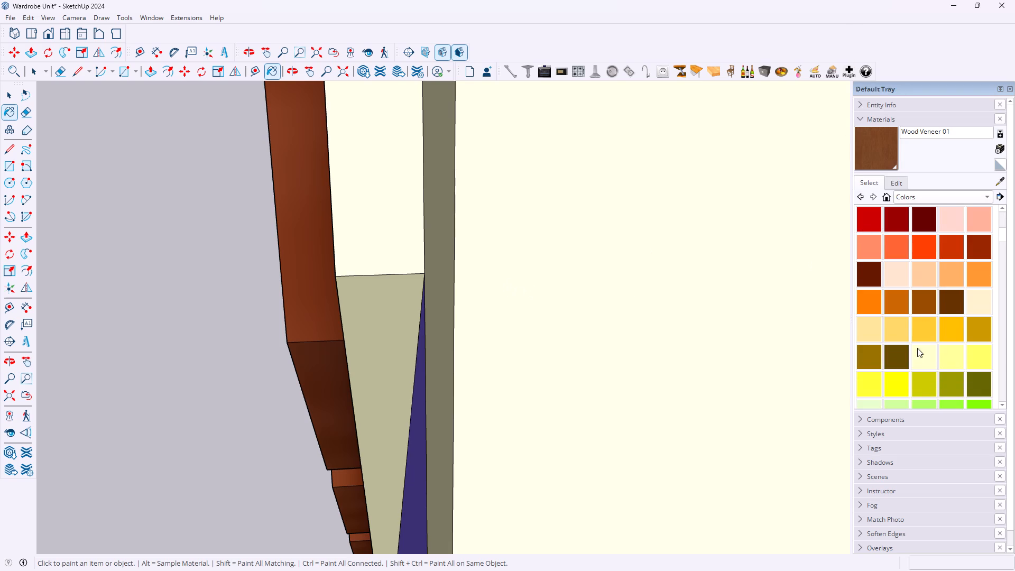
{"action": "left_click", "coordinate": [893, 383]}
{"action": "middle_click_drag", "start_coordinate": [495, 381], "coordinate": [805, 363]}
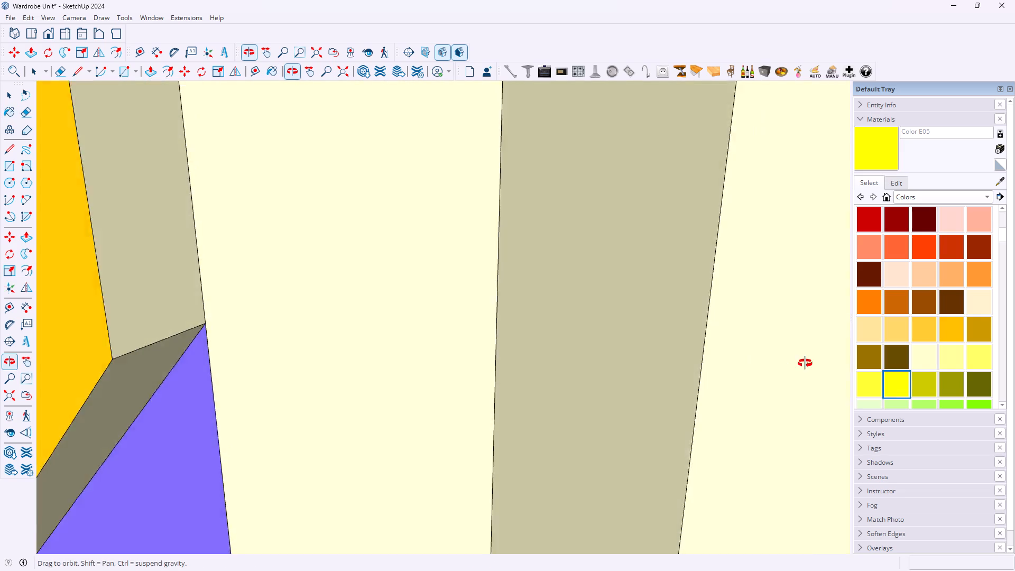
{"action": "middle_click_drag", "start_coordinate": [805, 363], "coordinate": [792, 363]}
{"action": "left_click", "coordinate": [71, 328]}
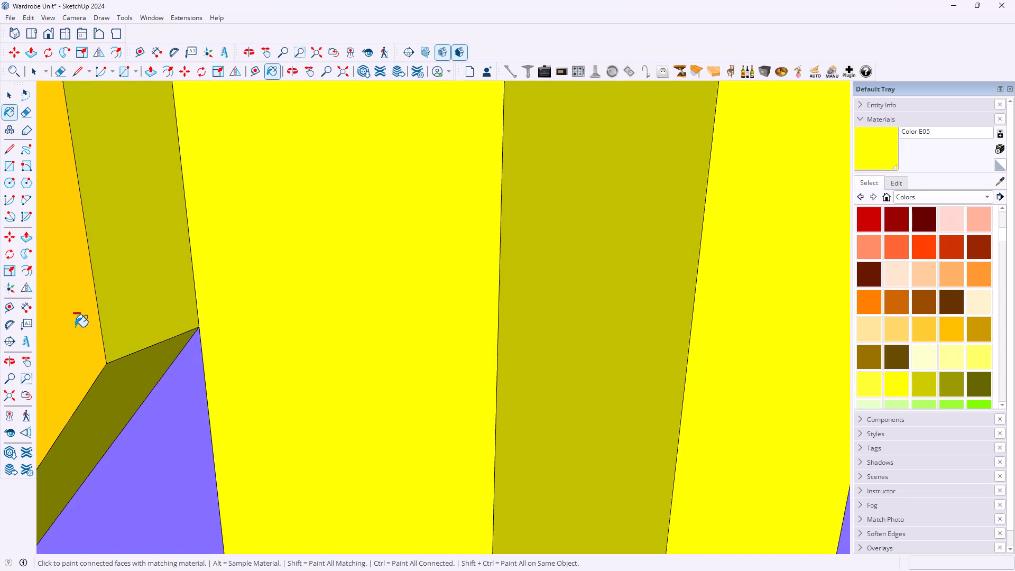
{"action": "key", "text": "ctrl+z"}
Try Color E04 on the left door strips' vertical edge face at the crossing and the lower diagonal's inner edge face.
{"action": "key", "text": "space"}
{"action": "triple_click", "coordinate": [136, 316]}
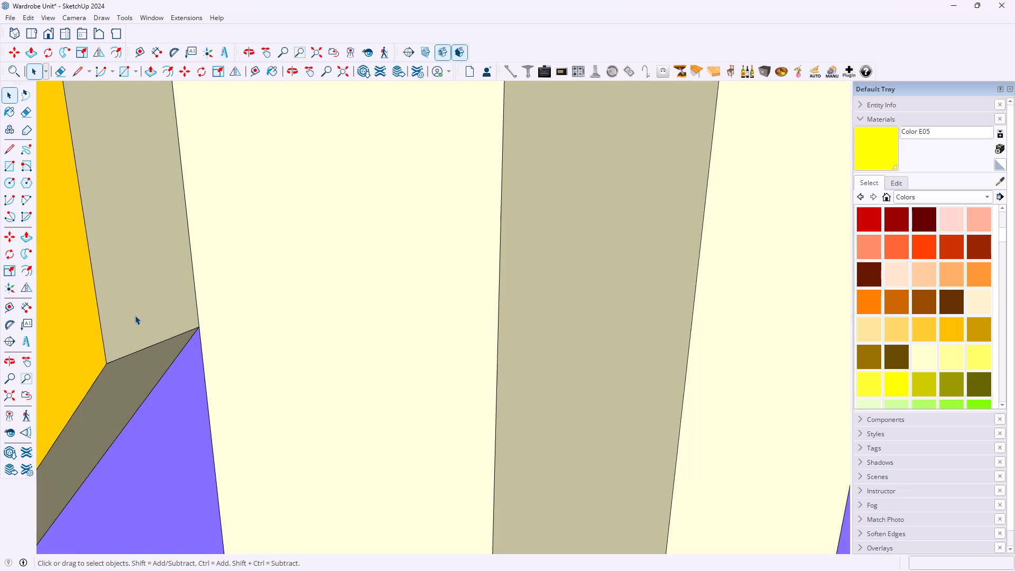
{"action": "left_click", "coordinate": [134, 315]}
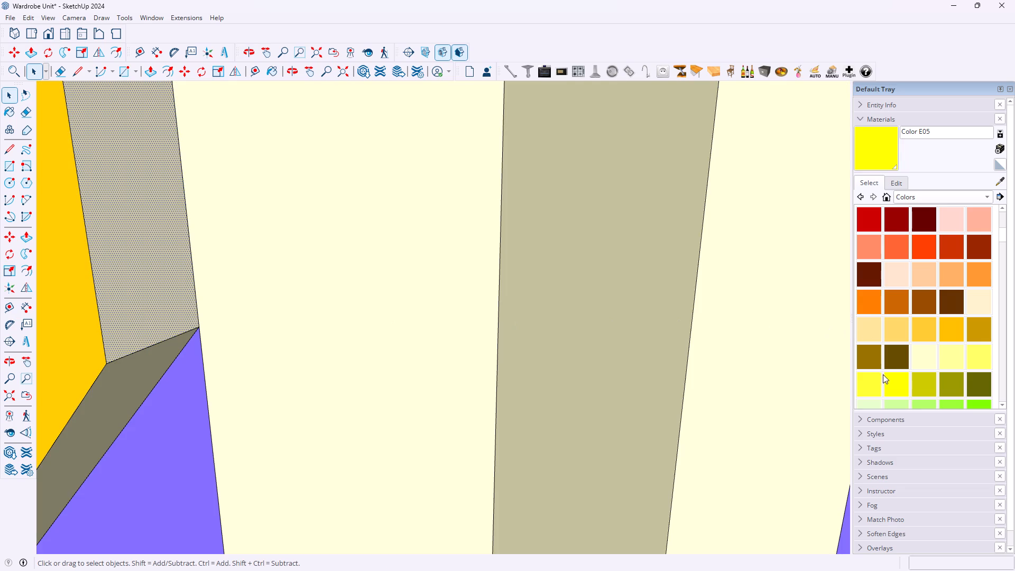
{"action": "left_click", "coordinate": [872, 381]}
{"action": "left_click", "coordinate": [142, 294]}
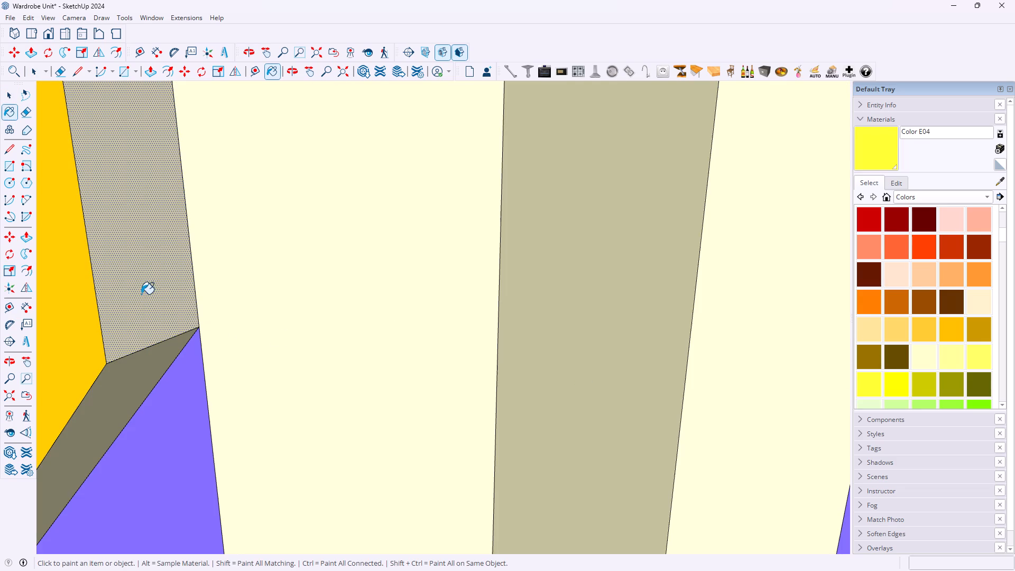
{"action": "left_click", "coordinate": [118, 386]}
Examine the coloured strip edges against the gold strip fronts from both sides of the door gap.
{"action": "middle_click_drag", "start_coordinate": [117, 386], "coordinate": [174, 360]}
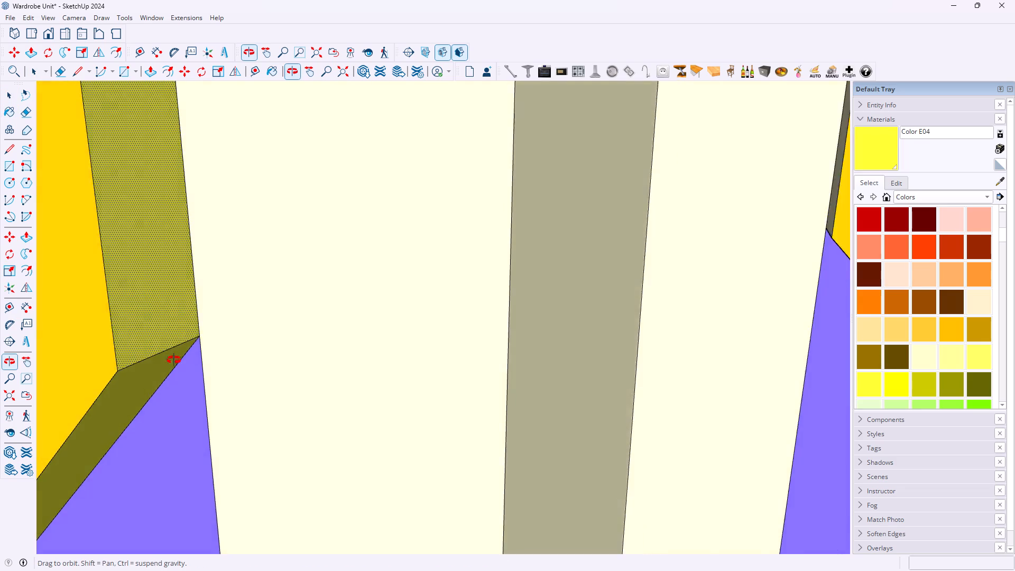
{"action": "middle_click_drag", "start_coordinate": [174, 360], "coordinate": [413, 325]}
{"action": "scroll", "coordinate": [413, 325], "scroll_direction": "up", "scroll_amount": 1}
{"action": "key", "text": "space"}
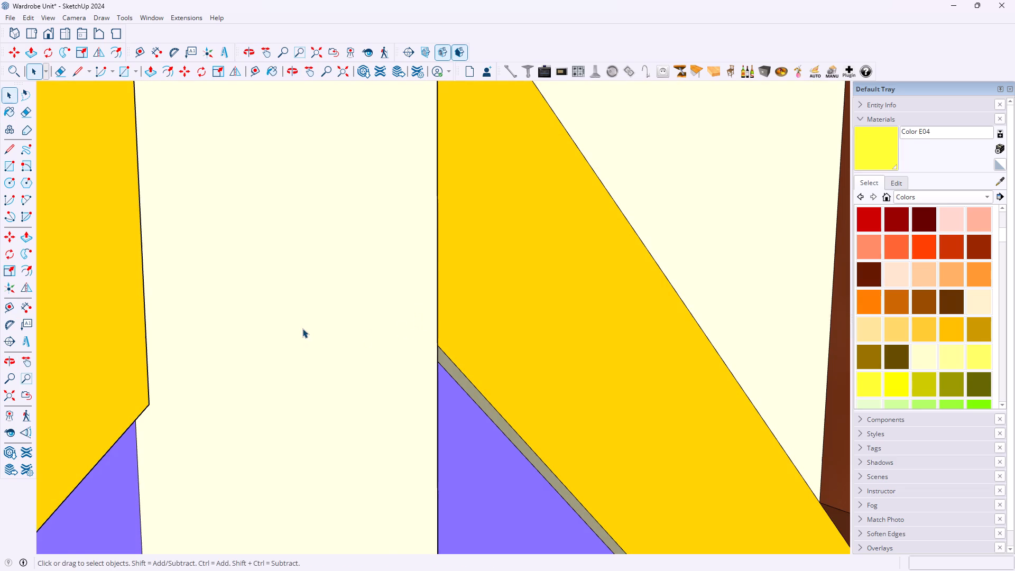
{"action": "scroll", "coordinate": [299, 325], "scroll_direction": "down", "scroll_amount": 7}
{"action": "middle_click_drag", "start_coordinate": [316, 349], "coordinate": [58, 297]}
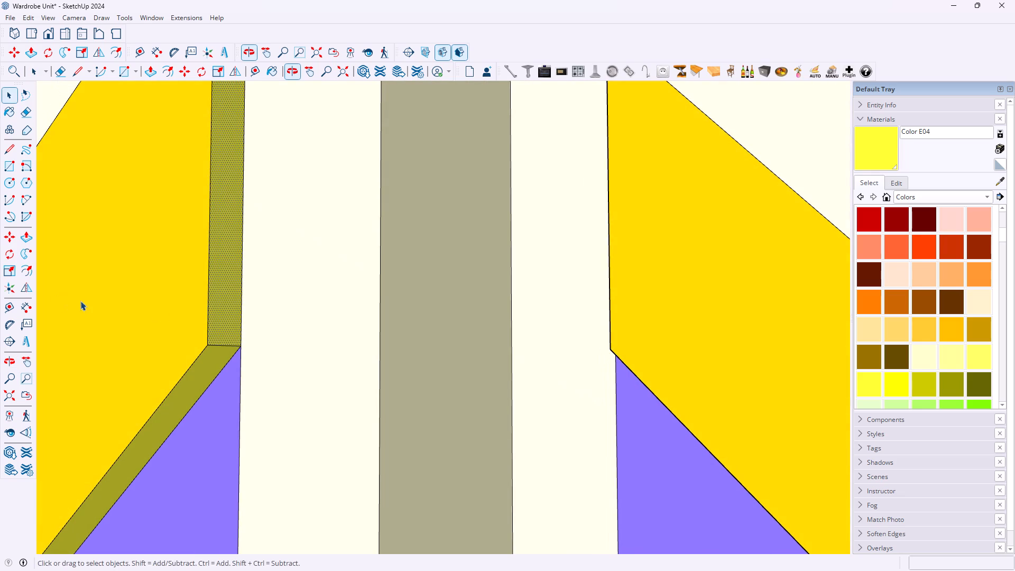
{"action": "middle_click_drag", "start_coordinate": [294, 351], "coordinate": [522, 191]}
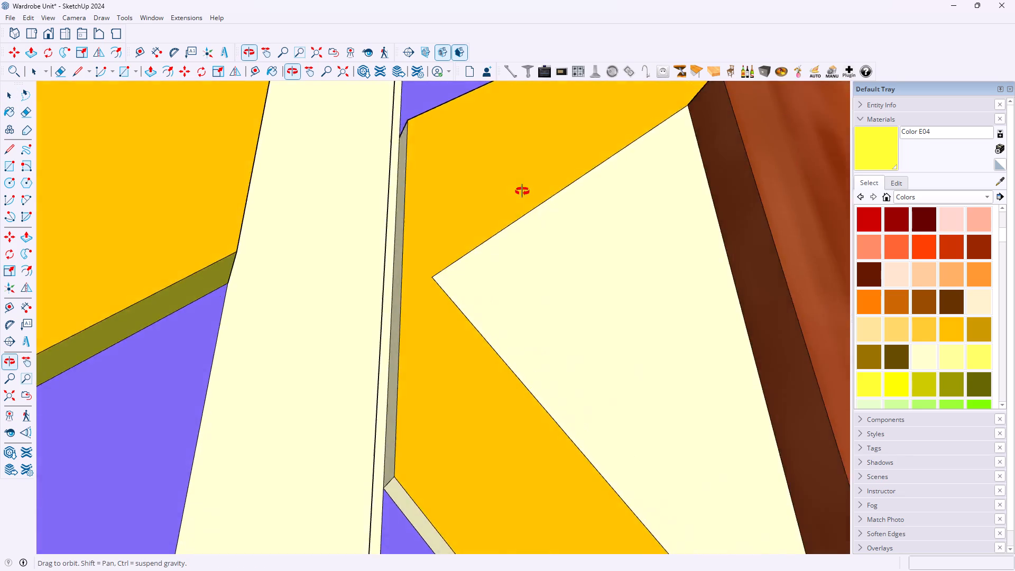
{"action": "middle_click_drag", "start_coordinate": [522, 191], "coordinate": [102, 406]}
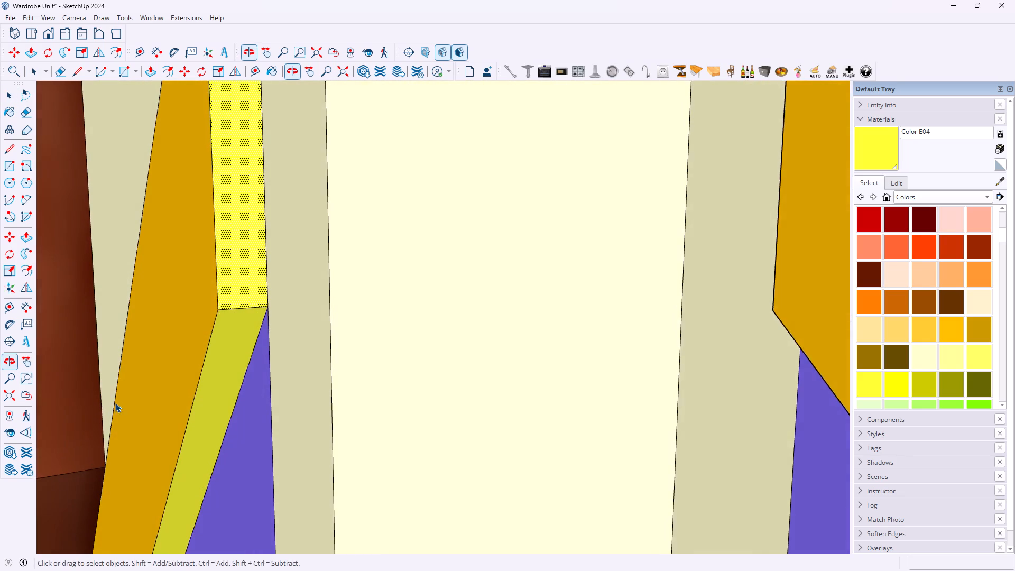
{"action": "scroll", "coordinate": [117, 403], "scroll_direction": "up", "scroll_amount": 1}
Choose Color D05 and repaint the left door strips' vertical edge face and the lower diagonal's inner edge face with it.
{"action": "left_click", "coordinate": [948, 331]}
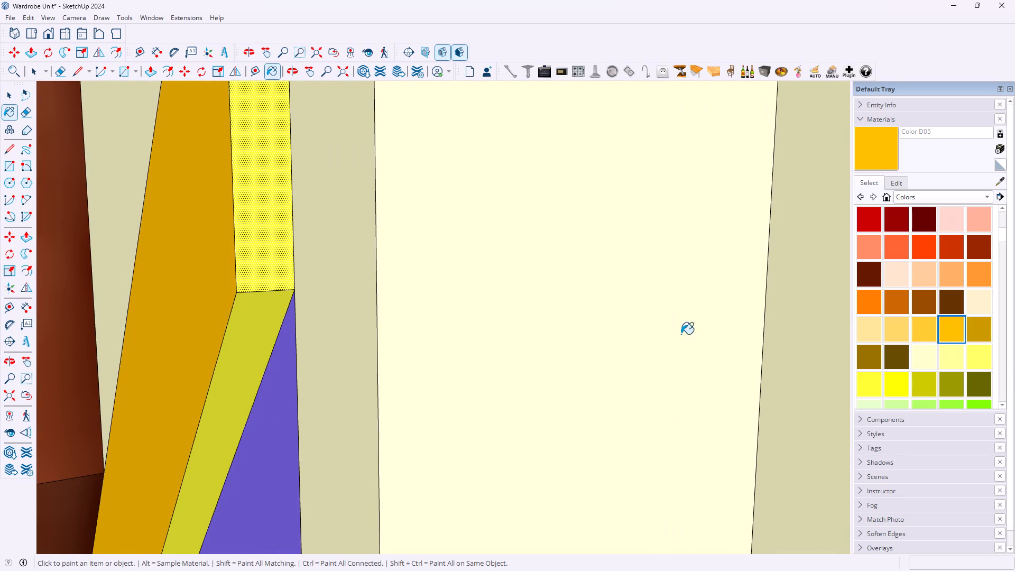
{"action": "key", "text": "space"}
{"action": "triple_click", "coordinate": [253, 277]}
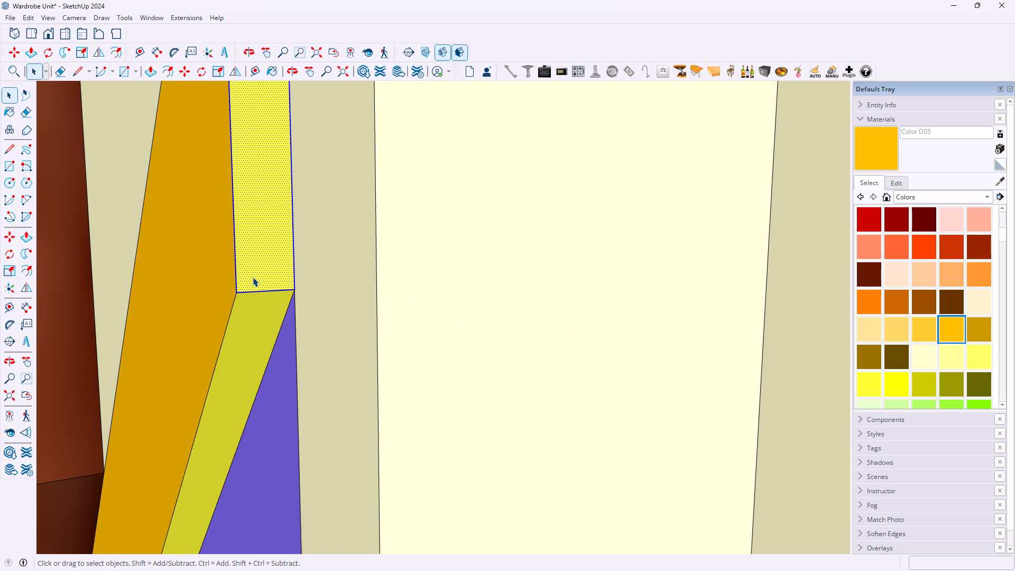
{"action": "left_click", "coordinate": [253, 277]}
{"action": "left_click", "coordinate": [253, 277]}
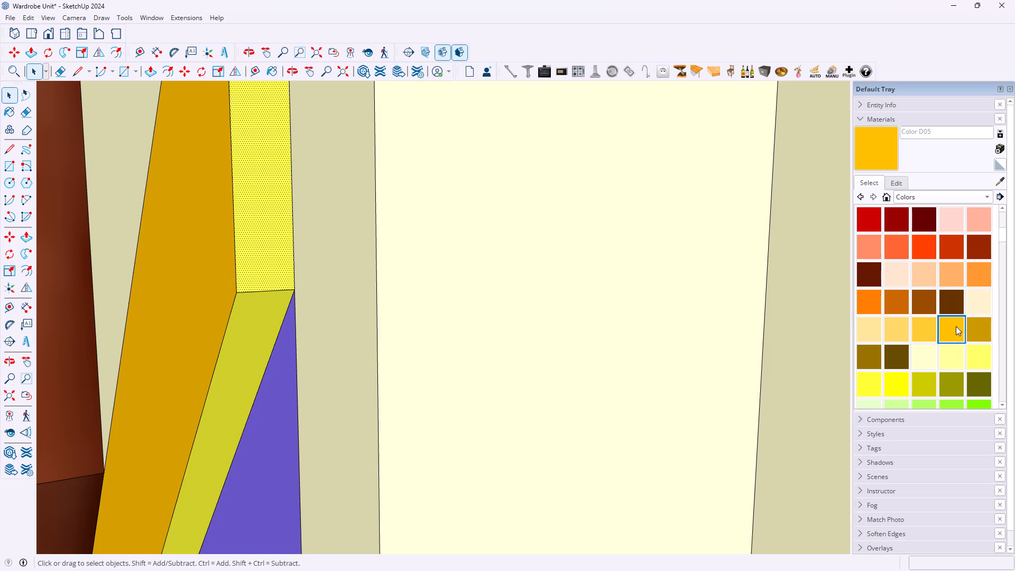
{"action": "left_click", "coordinate": [958, 326]}
{"action": "left_click", "coordinate": [266, 232]}
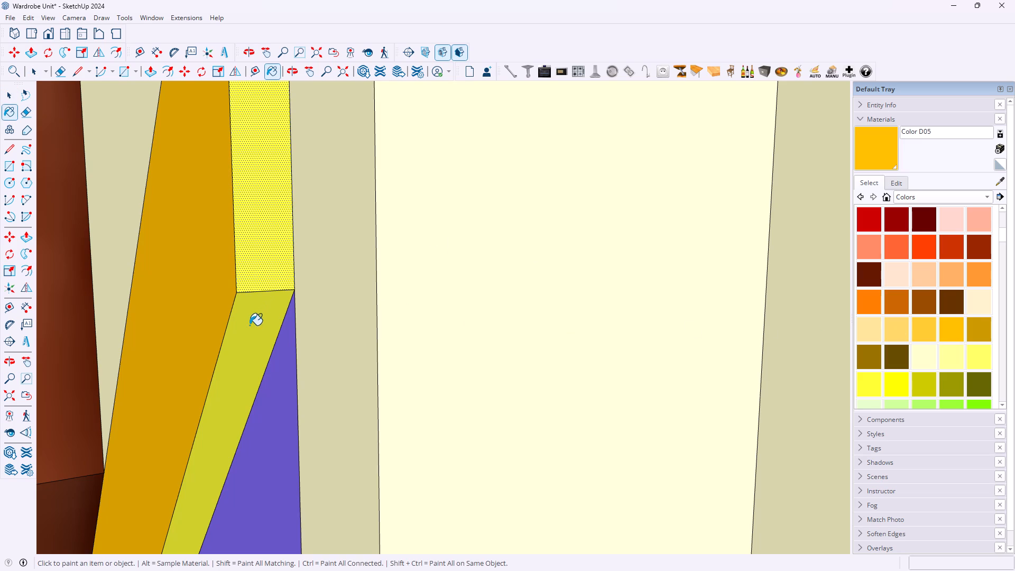
{"action": "left_click", "coordinate": [246, 329]}
Paint the inner edge face of the left door's upper diagonal strip with Color D05.
{"action": "scroll", "coordinate": [254, 311], "scroll_direction": "down", "scroll_amount": 16}
{"action": "scroll", "coordinate": [256, 294], "scroll_direction": "down", "scroll_amount": 8}
{"action": "scroll", "coordinate": [231, 161], "scroll_direction": "up", "scroll_amount": 9}
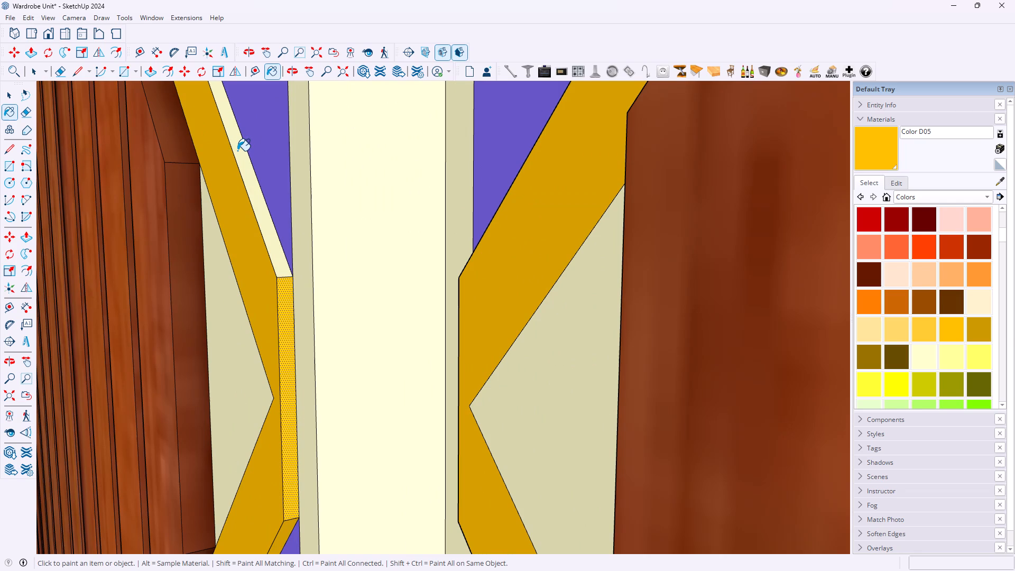
{"action": "left_click", "coordinate": [237, 151]}
Paint the inner edge face of the right door's upper diagonal strip, above the central crossing, with Color D05.
{"action": "scroll", "coordinate": [238, 153], "scroll_direction": "up", "scroll_amount": 1}
{"action": "scroll", "coordinate": [238, 160], "scroll_direction": "down", "scroll_amount": 6}
{"action": "scroll", "coordinate": [247, 189], "scroll_direction": "down", "scroll_amount": 16}
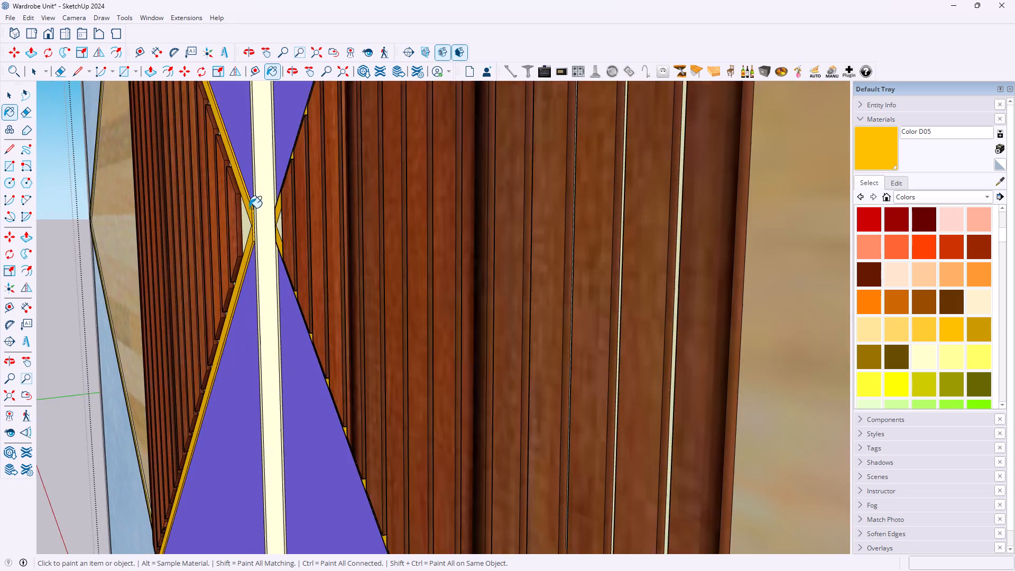
{"action": "scroll", "coordinate": [249, 208], "scroll_direction": "down", "scroll_amount": 13}
{"action": "scroll", "coordinate": [204, 170], "scroll_direction": "up", "scroll_amount": 11}
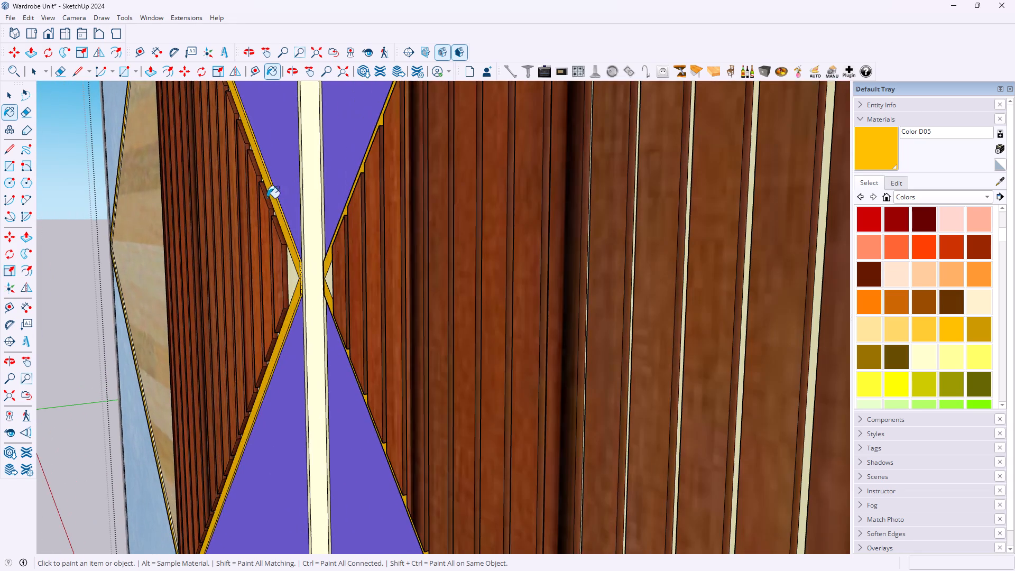
{"action": "scroll", "coordinate": [377, 243], "scroll_direction": "up", "scroll_amount": 1}
{"action": "middle_click_drag", "start_coordinate": [377, 243], "coordinate": [899, 235]}
{"action": "middle_click_drag", "start_coordinate": [381, 271], "coordinate": [529, 256]}
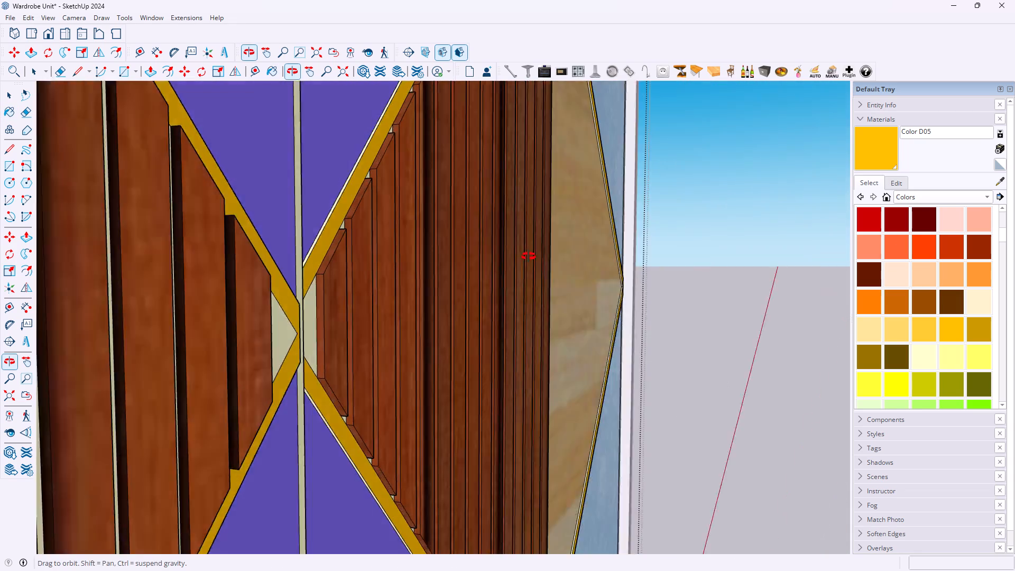
{"action": "middle_click_drag", "start_coordinate": [529, 256], "coordinate": [524, 256]}
{"action": "scroll", "coordinate": [353, 279], "scroll_direction": "up", "scroll_amount": 9}
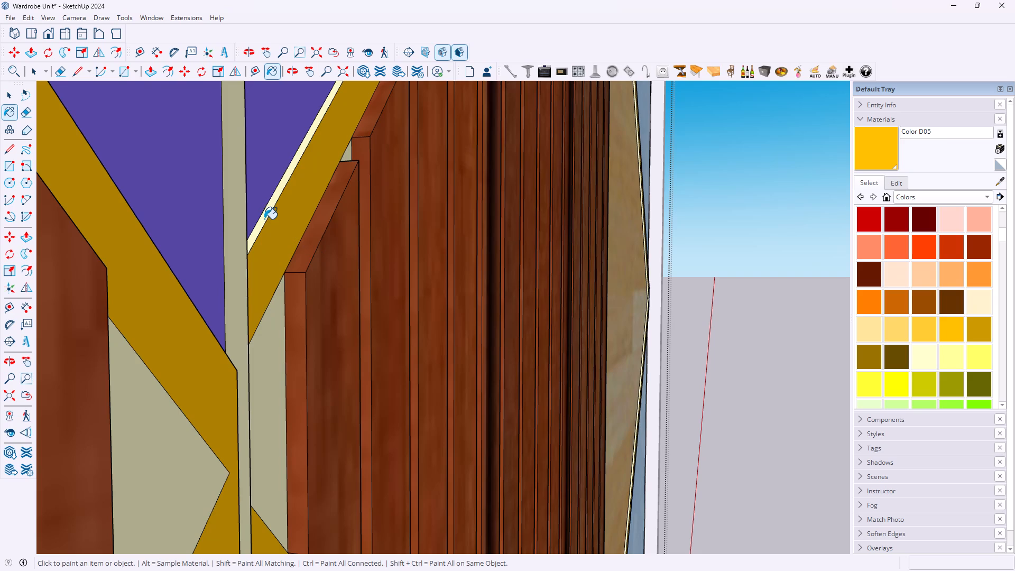
{"action": "left_click", "coordinate": [264, 219]}
Paint the right door strips' vertical edge face at the central crossing with Color D05.
{"action": "scroll", "coordinate": [242, 298], "scroll_direction": "up", "scroll_amount": 6}
{"action": "middle_click_drag", "start_coordinate": [247, 288], "coordinate": [261, 282]}
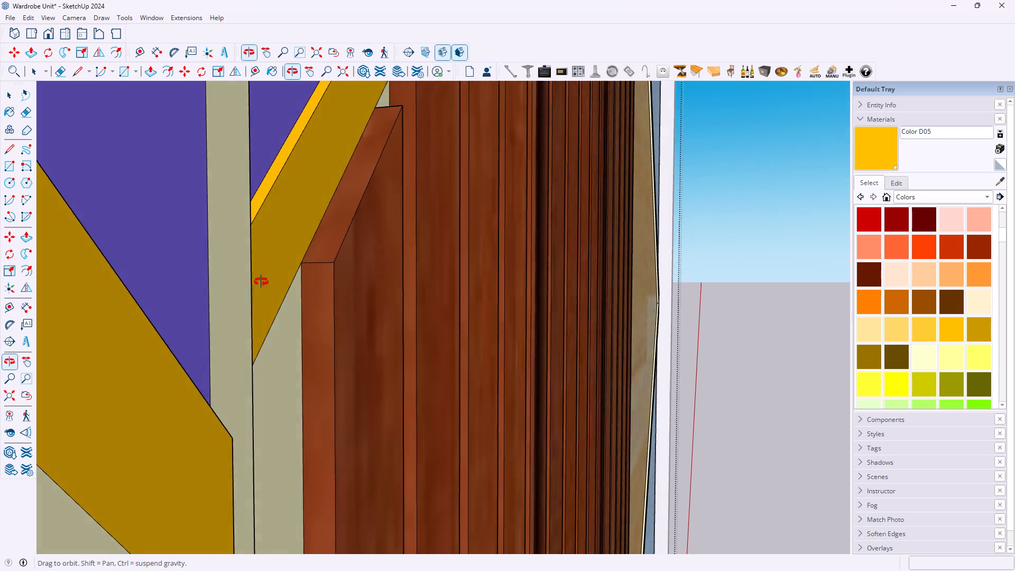
{"action": "middle_click_drag", "start_coordinate": [261, 282], "coordinate": [1, 269]}
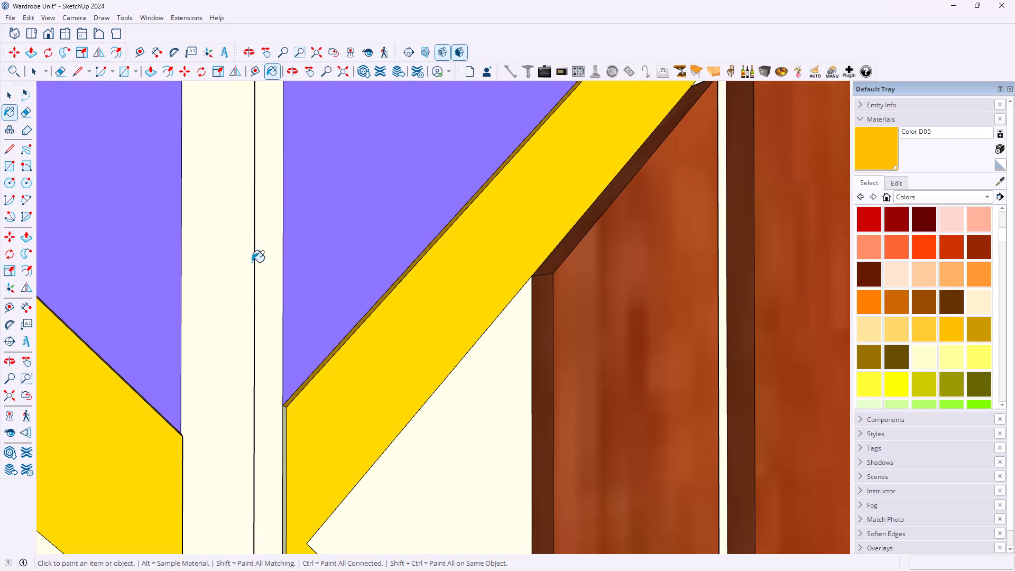
{"action": "scroll", "coordinate": [258, 270], "scroll_direction": "down", "scroll_amount": 1}
{"action": "scroll", "coordinate": [287, 361], "scroll_direction": "up", "scroll_amount": 3}
{"action": "scroll", "coordinate": [277, 411], "scroll_direction": "up", "scroll_amount": 7}
{"action": "middle_click_drag", "start_coordinate": [282, 421], "coordinate": [311, 411]}
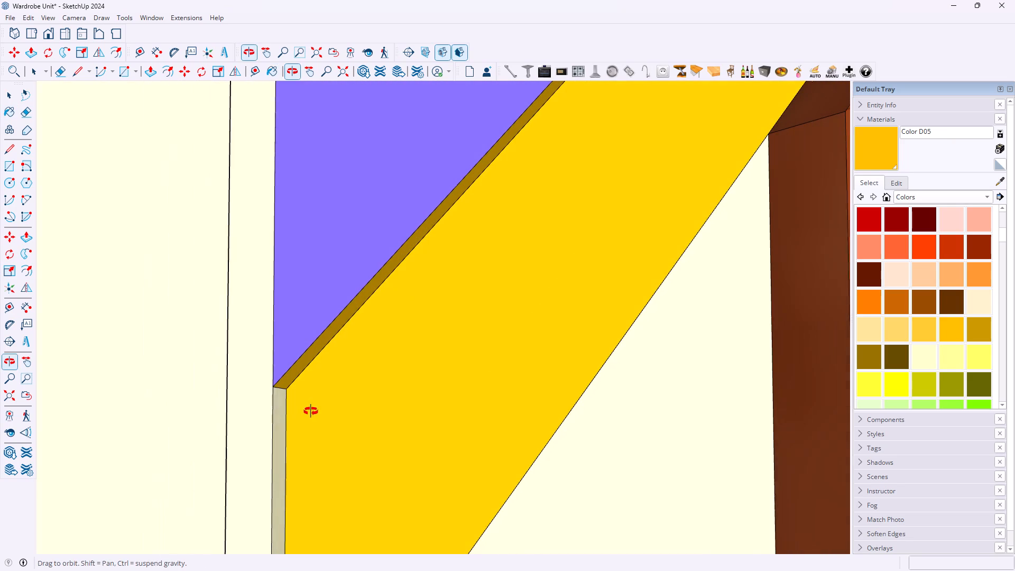
{"action": "middle_click_drag", "start_coordinate": [311, 411], "coordinate": [310, 411]}
{"action": "left_click", "coordinate": [278, 428]}
Paint the inner edge face of the right door's lower diagonal strip, below the central crossing, with Color D05.
{"action": "scroll", "coordinate": [291, 343], "scroll_direction": "down", "scroll_amount": 7}
{"action": "scroll", "coordinate": [318, 330], "scroll_direction": "up", "scroll_amount": 1}
{"action": "scroll", "coordinate": [318, 330], "scroll_direction": "down", "scroll_amount": 6}
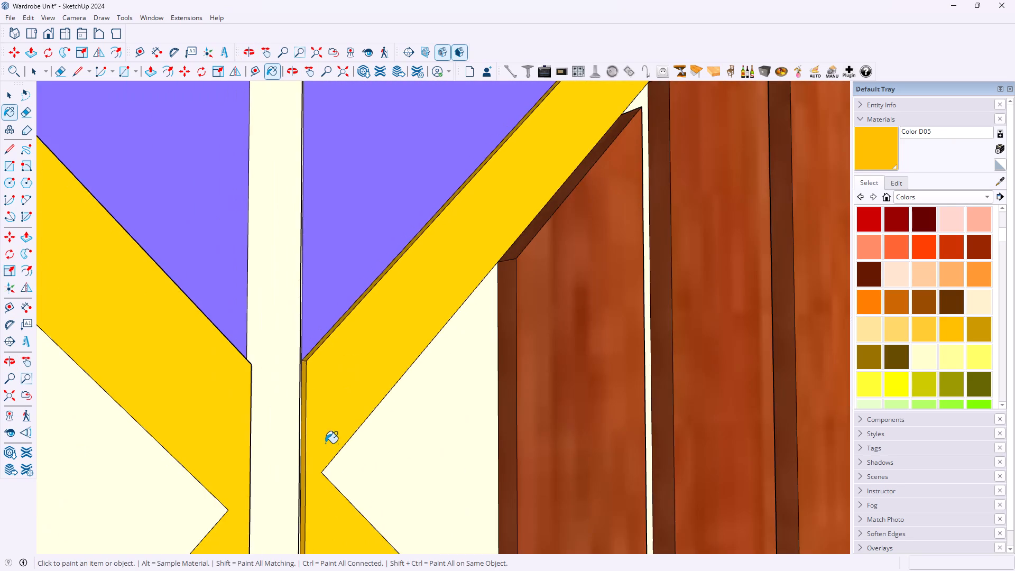
{"action": "scroll", "coordinate": [364, 407], "scroll_direction": "down", "scroll_amount": 11}
{"action": "middle_click_drag", "start_coordinate": [354, 510], "coordinate": [392, 357]}
{"action": "scroll", "coordinate": [392, 357], "scroll_direction": "up", "scroll_amount": 2}
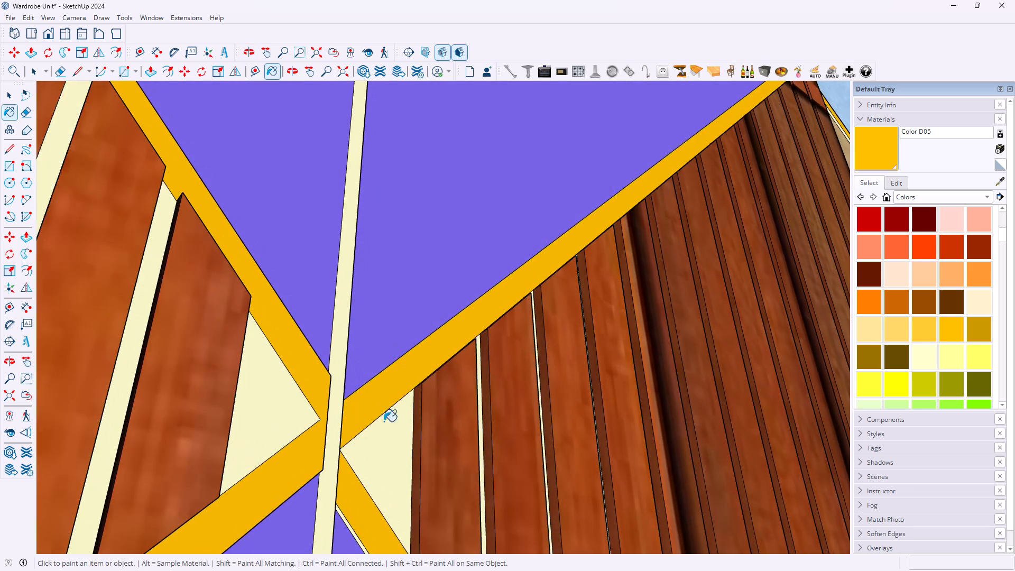
{"action": "scroll", "coordinate": [379, 494], "scroll_direction": "up", "scroll_amount": 4}
{"action": "middle_click_drag", "start_coordinate": [393, 438], "coordinate": [153, 362]}
{"action": "scroll", "coordinate": [161, 365], "scroll_direction": "up", "scroll_amount": 1}
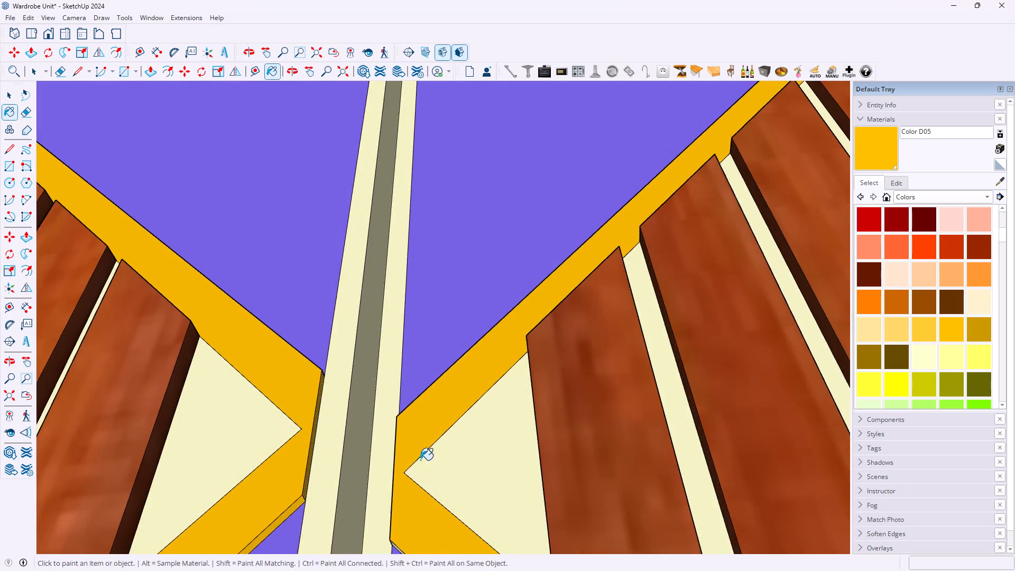
{"action": "middle_click_drag", "start_coordinate": [427, 460], "coordinate": [263, 416]}
{"action": "scroll", "coordinate": [529, 462], "scroll_direction": "up", "scroll_amount": 2}
{"action": "middle_click_drag", "start_coordinate": [529, 463], "coordinate": [362, 439]}
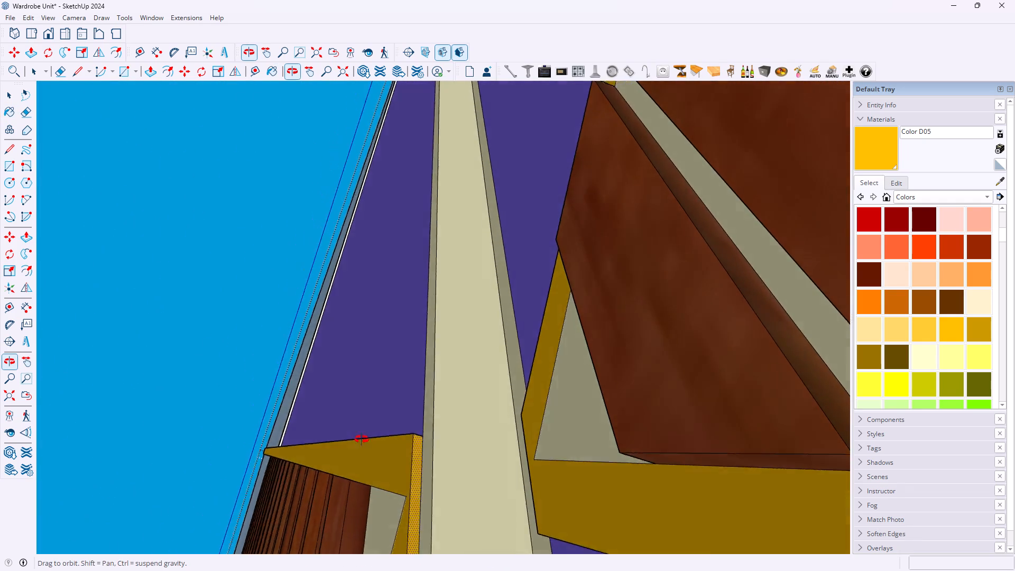
{"action": "middle_click_drag", "start_coordinate": [362, 439], "coordinate": [315, 444]}
{"action": "scroll", "coordinate": [587, 417], "scroll_direction": "up", "scroll_amount": 7}
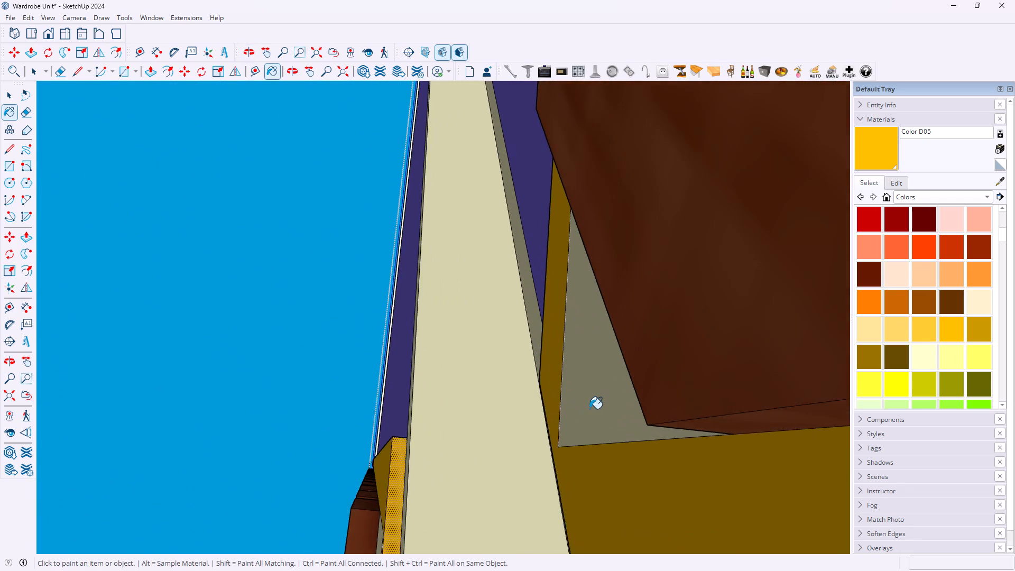
{"action": "scroll", "coordinate": [589, 409], "scroll_direction": "up", "scroll_amount": 8}
{"action": "scroll", "coordinate": [585, 385], "scroll_direction": "down", "scroll_amount": 12}
{"action": "scroll", "coordinate": [624, 411], "scroll_direction": "down", "scroll_amount": 10}
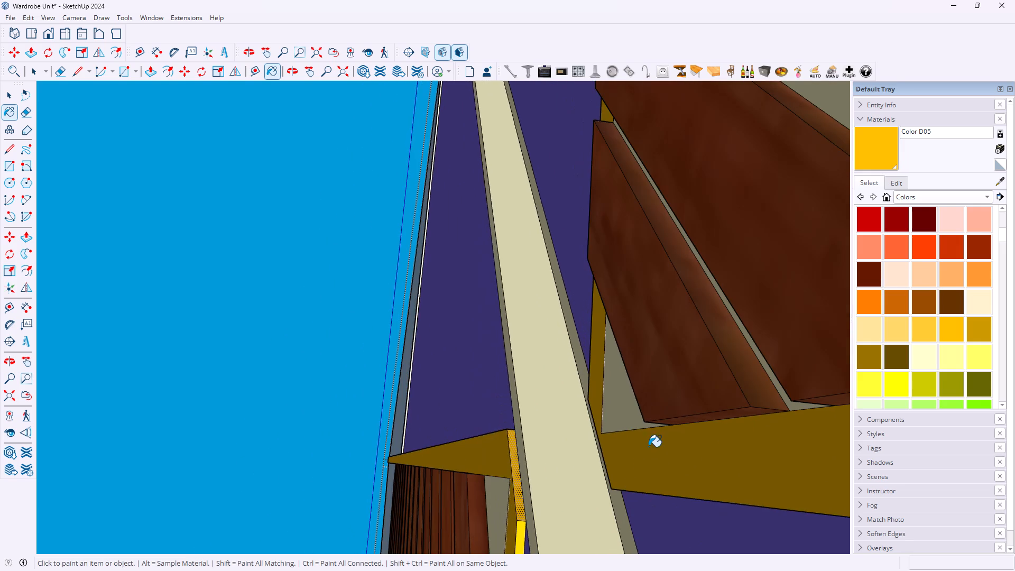
{"action": "middle_click_drag", "start_coordinate": [640, 512], "coordinate": [688, 384]}
{"action": "scroll", "coordinate": [685, 411], "scroll_direction": "up", "scroll_amount": 1}
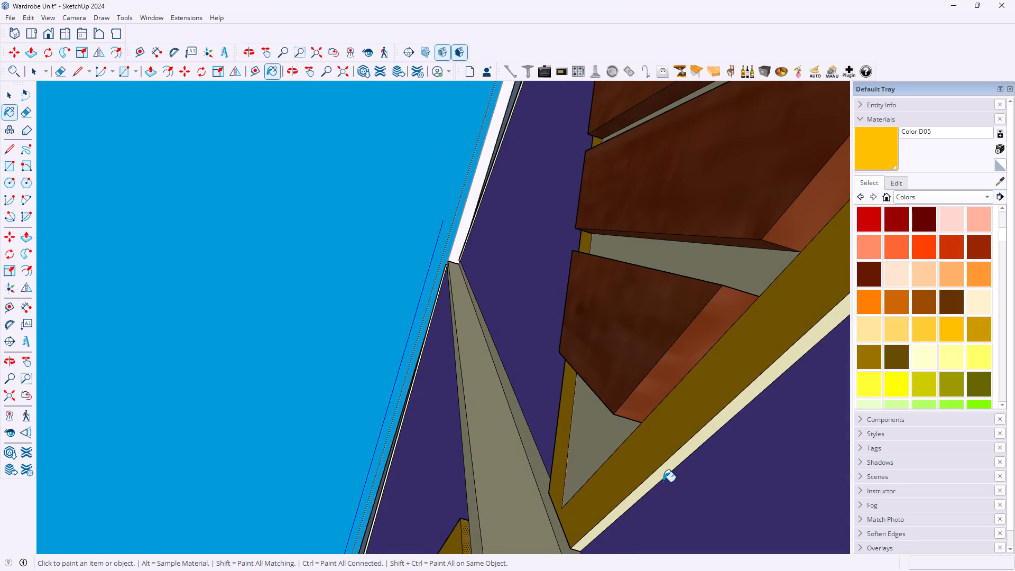
{"action": "left_click", "coordinate": [668, 471]}
Examine the strip edges around the central crossing of both doors from below and from the front.
{"action": "scroll", "coordinate": [616, 469], "scroll_direction": "down", "scroll_amount": 9}
{"action": "middle_click_drag", "start_coordinate": [513, 448], "coordinate": [628, 534]}
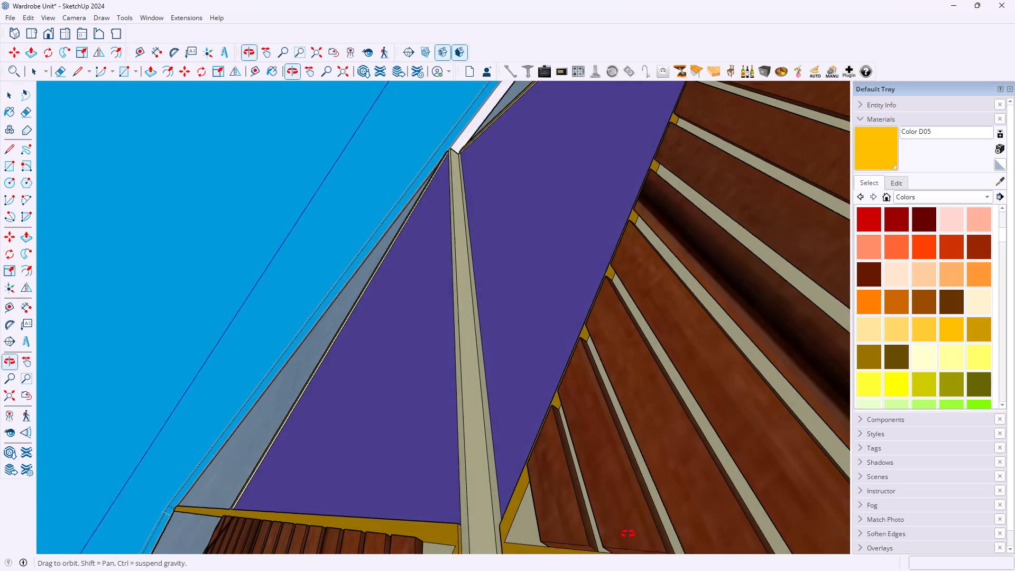
{"action": "middle_click_drag", "start_coordinate": [628, 534], "coordinate": [630, 537]}
{"action": "scroll", "coordinate": [550, 402], "scroll_direction": "down", "scroll_amount": 11}
{"action": "scroll", "coordinate": [502, 485], "scroll_direction": "up", "scroll_amount": 7}
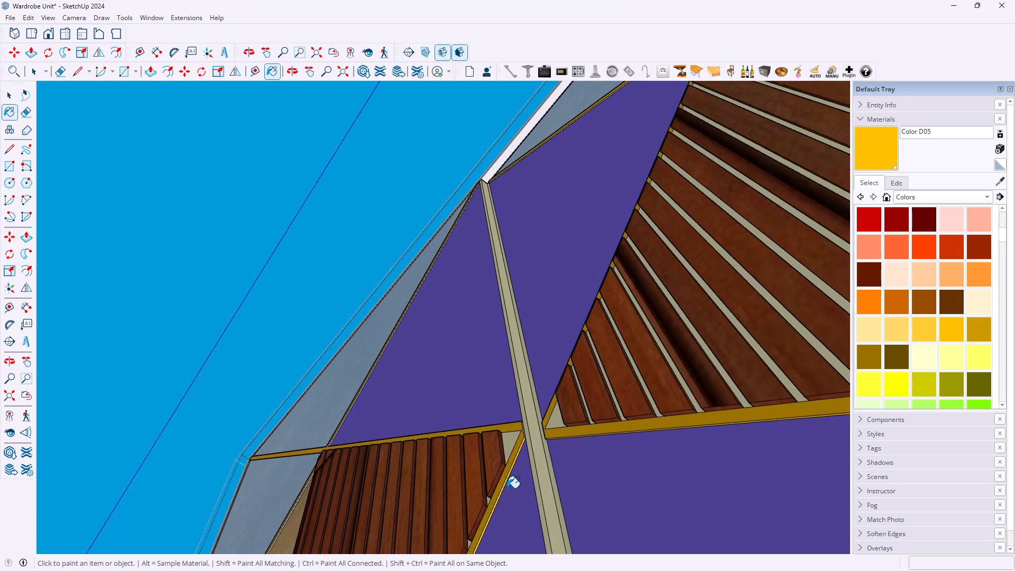
{"action": "scroll", "coordinate": [507, 488], "scroll_direction": "up", "scroll_amount": 13}
{"action": "scroll", "coordinate": [521, 436], "scroll_direction": "down", "scroll_amount": 13}
{"action": "scroll", "coordinate": [544, 407], "scroll_direction": "up", "scroll_amount": 1}
{"action": "scroll", "coordinate": [544, 407], "scroll_direction": "down", "scroll_amount": 5}
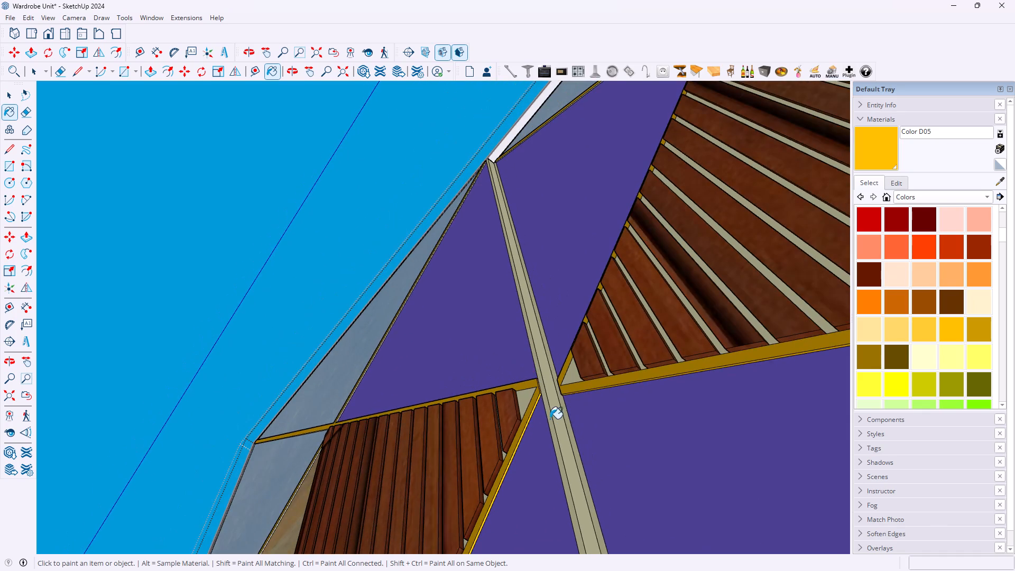
{"action": "scroll", "coordinate": [541, 411], "scroll_direction": "down", "scroll_amount": 2}
{"action": "middle_click_drag", "start_coordinate": [541, 411], "coordinate": [679, 557]}
{"action": "middle_click_drag", "start_coordinate": [566, 448], "coordinate": [661, 511]}
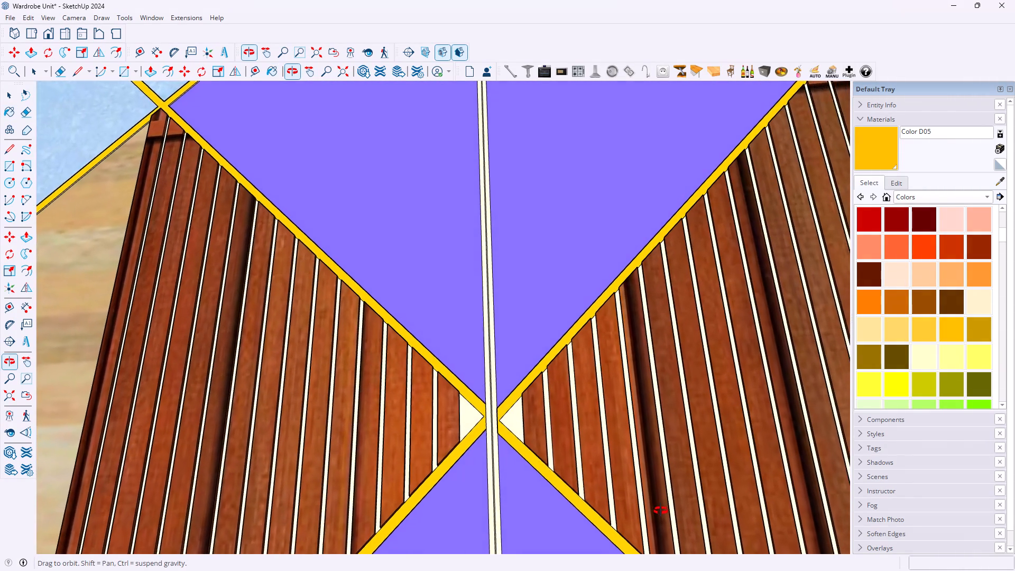
{"action": "middle_click_drag", "start_coordinate": [661, 511], "coordinate": [660, 511]}
{"action": "scroll", "coordinate": [661, 511], "scroll_direction": "up", "scroll_amount": 1}
{"action": "middle_click_drag", "start_coordinate": [487, 403], "coordinate": [502, 499]}
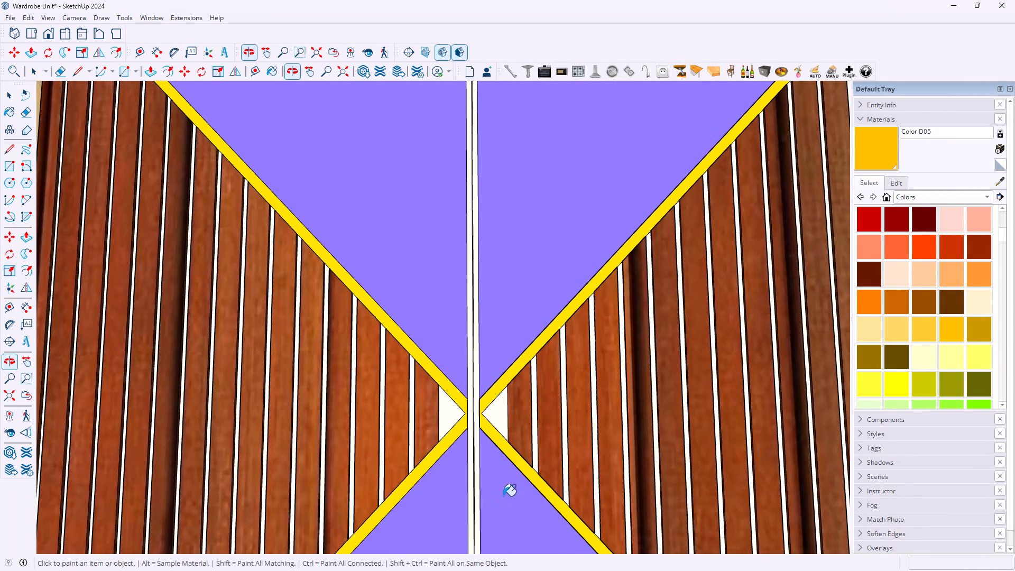
{"action": "middle_click_drag", "start_coordinate": [478, 454], "coordinate": [501, 470]}
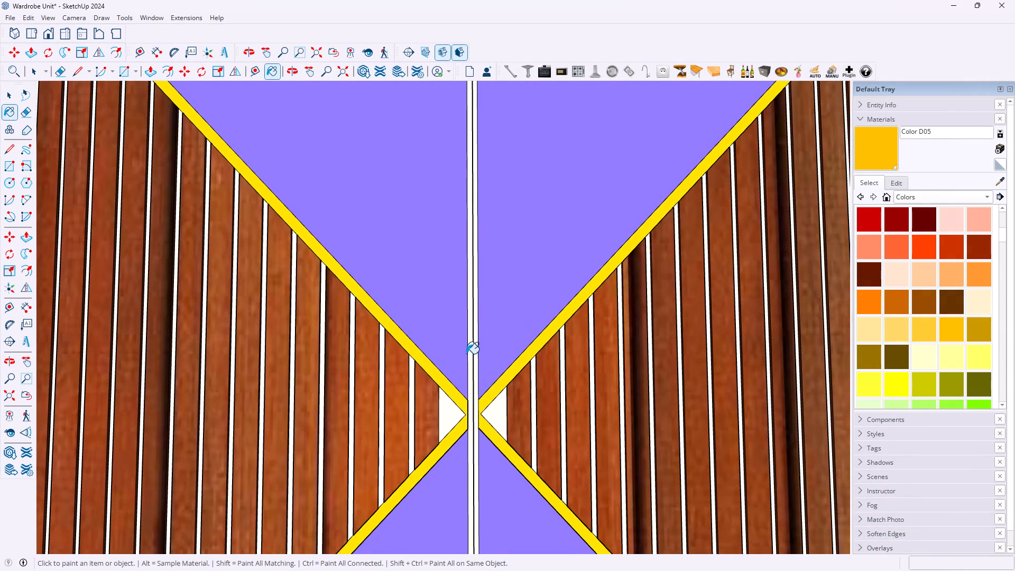
Paint the lower edge face of the right door's outer diagonal strip, along the light wood panel, with Color D05.
{"action": "scroll", "coordinate": [573, 254], "scroll_direction": "down", "scroll_amount": 6}
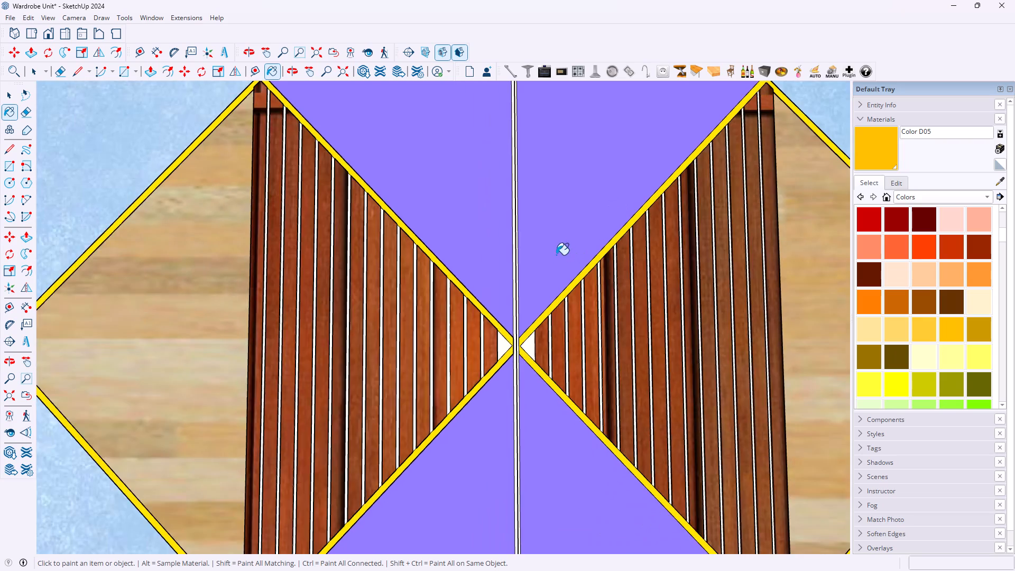
{"action": "scroll", "coordinate": [556, 255], "scroll_direction": "down", "scroll_amount": 4}
{"action": "scroll", "coordinate": [715, 164], "scroll_direction": "up", "scroll_amount": 6}
{"action": "scroll", "coordinate": [740, 110], "scroll_direction": "up", "scroll_amount": 9}
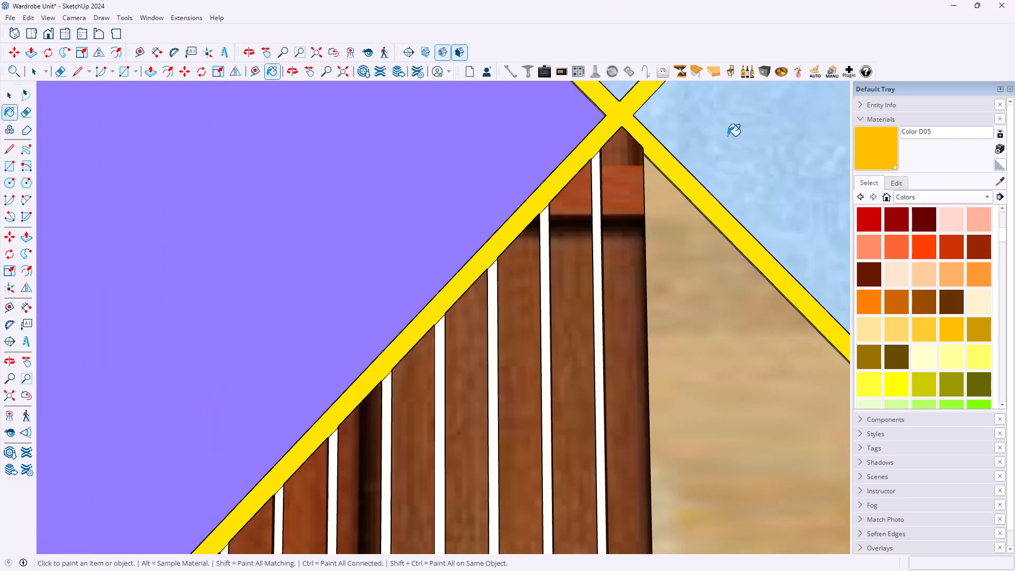
{"action": "scroll", "coordinate": [727, 136], "scroll_direction": "up", "scroll_amount": 2}
{"action": "middle_click_drag", "start_coordinate": [724, 140], "coordinate": [599, 229]}
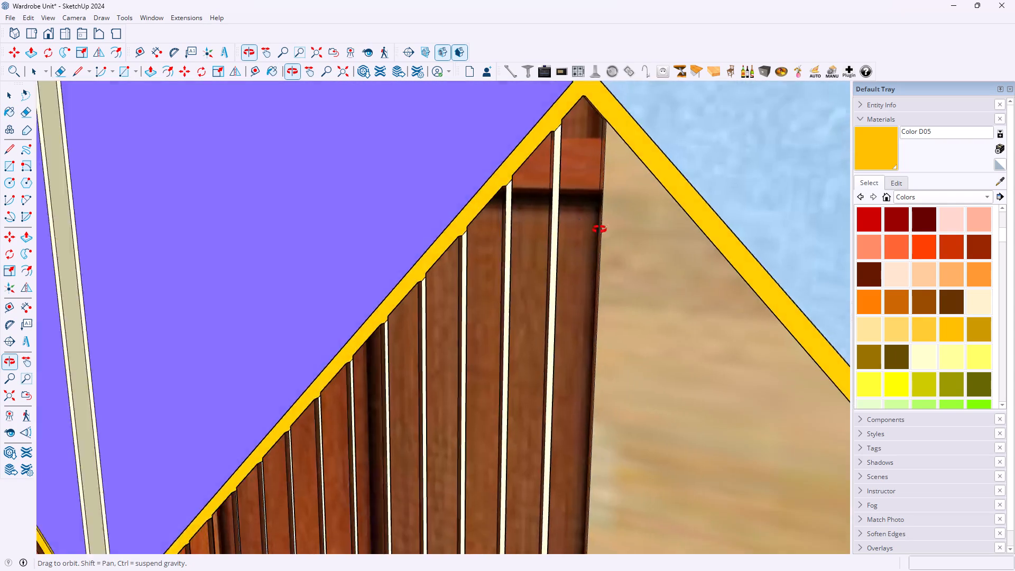
{"action": "middle_click_drag", "start_coordinate": [599, 229], "coordinate": [389, 119]}
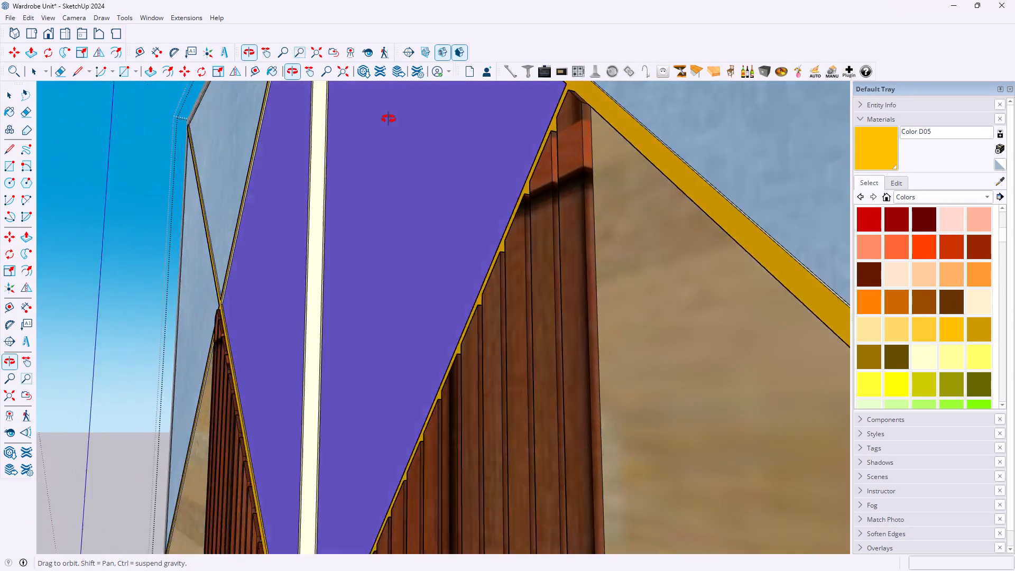
{"action": "middle_click_drag", "start_coordinate": [389, 119], "coordinate": [709, 66]}
{"action": "scroll", "coordinate": [677, 173], "scroll_direction": "up", "scroll_amount": 8}
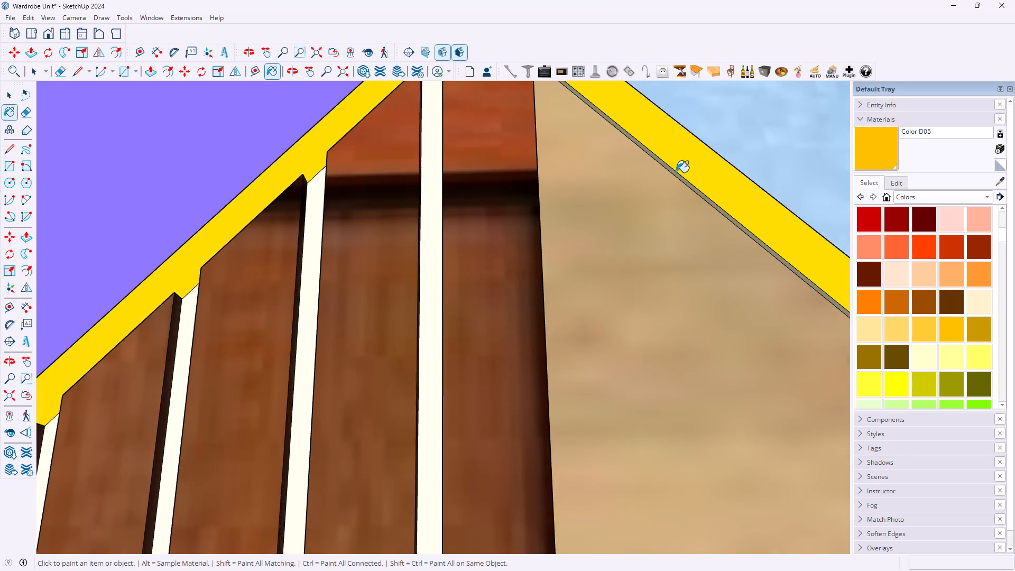
{"action": "scroll", "coordinate": [673, 172], "scroll_direction": "up", "scroll_amount": 1}
{"action": "middle_click_drag", "start_coordinate": [673, 172], "coordinate": [717, 150]}
{"action": "left_click", "coordinate": [673, 178]}
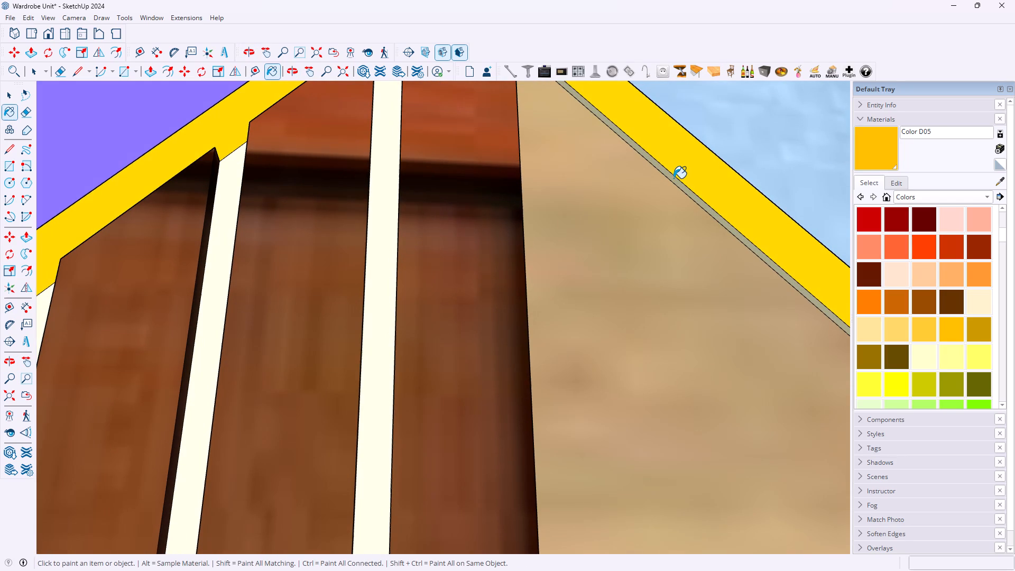
Paint the upper edge face of the same outer diagonal strip, along the blue panel, with Color D05.
{"action": "scroll", "coordinate": [733, 158], "scroll_direction": "up", "scroll_amount": 1}
{"action": "middle_click_drag", "start_coordinate": [702, 164], "coordinate": [426, 247]}
{"action": "scroll", "coordinate": [523, 176], "scroll_direction": "down", "scroll_amount": 11}
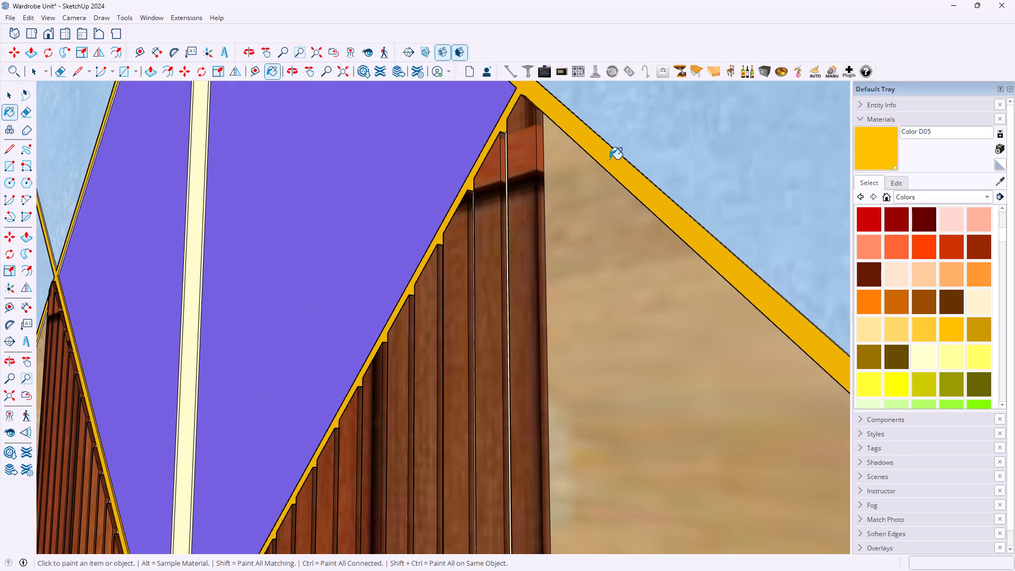
{"action": "middle_click_drag", "start_coordinate": [623, 126], "coordinate": [506, 209]}
{"action": "scroll", "coordinate": [506, 209], "scroll_direction": "up", "scroll_amount": 1}
{"action": "scroll", "coordinate": [651, 156], "scroll_direction": "up", "scroll_amount": 11}
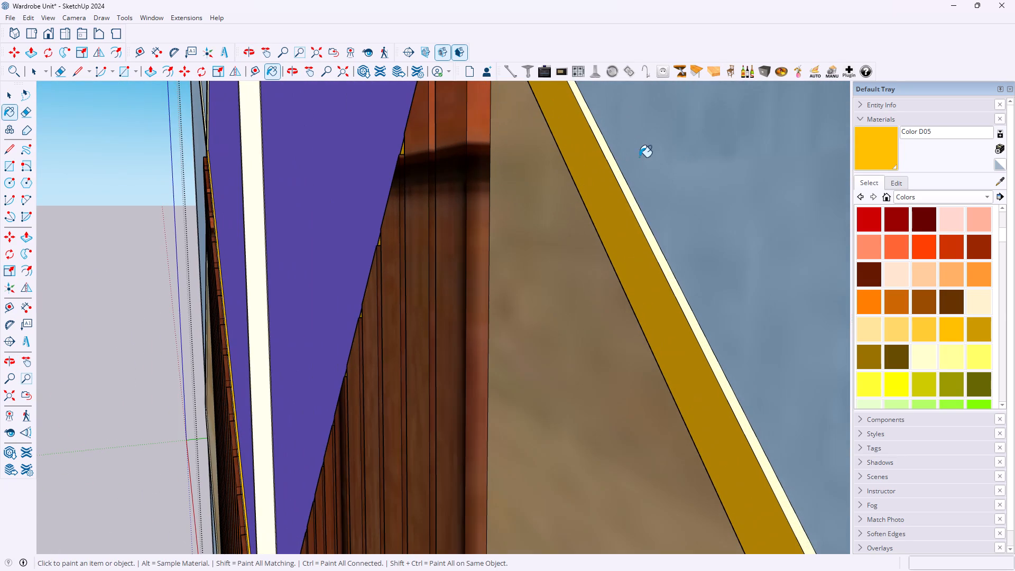
{"action": "left_click", "coordinate": [619, 179]}
Paint the two strip edge faces bordering the blue panels just above the right door's upper crossing with Color D05.
{"action": "scroll", "coordinate": [620, 180], "scroll_direction": "down", "scroll_amount": 15}
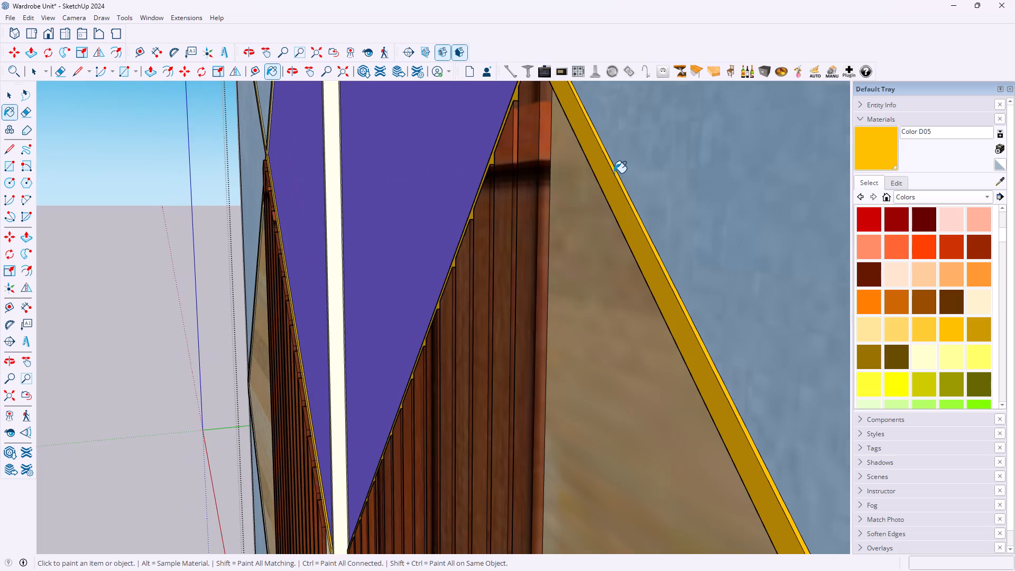
{"action": "scroll", "coordinate": [614, 173], "scroll_direction": "down", "scroll_amount": 3}
{"action": "scroll", "coordinate": [613, 179], "scroll_direction": "up", "scroll_amount": 1}
{"action": "scroll", "coordinate": [613, 178], "scroll_direction": "down", "scroll_amount": 6}
{"action": "scroll", "coordinate": [603, 136], "scroll_direction": "up", "scroll_amount": 16}
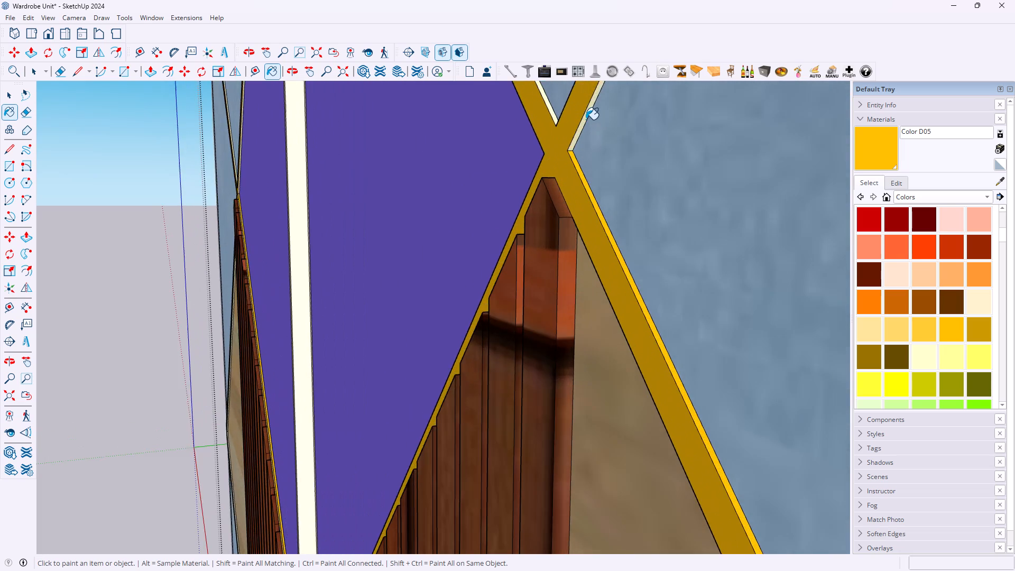
{"action": "scroll", "coordinate": [586, 119], "scroll_direction": "up", "scroll_amount": 4}
{"action": "left_click", "coordinate": [583, 119]}
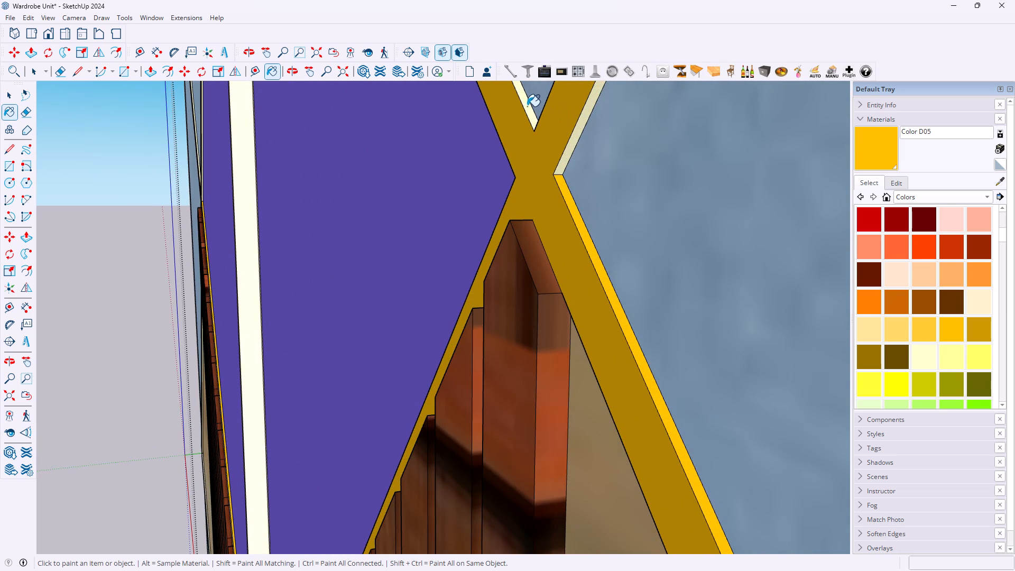
{"action": "left_click", "coordinate": [529, 105]}
Paint the edge face of the right door's upper diagonal strip that borders the purple panel with Color D05.
{"action": "scroll", "coordinate": [546, 195], "scroll_direction": "down", "scroll_amount": 6}
{"action": "scroll", "coordinate": [569, 238], "scroll_direction": "down", "scroll_amount": 5}
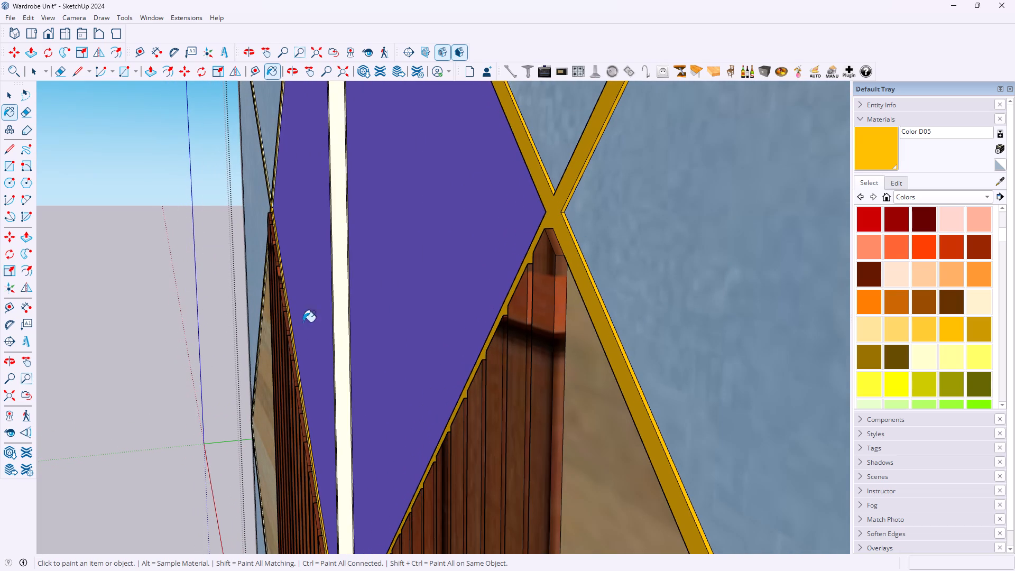
{"action": "scroll", "coordinate": [358, 265], "scroll_direction": "down", "scroll_amount": 7}
{"action": "scroll", "coordinate": [509, 311], "scroll_direction": "down", "scroll_amount": 4}
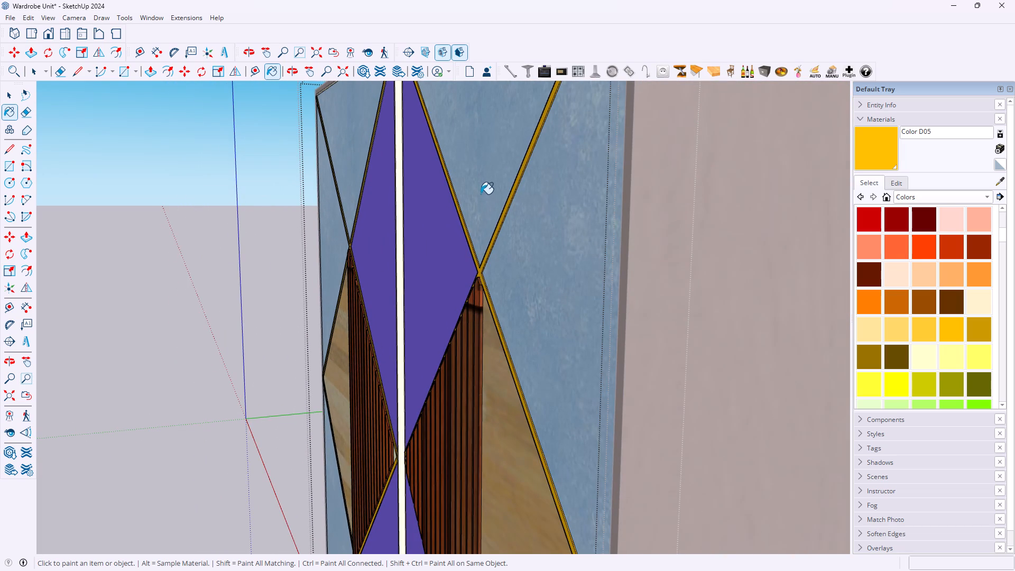
{"action": "middle_click_drag", "start_coordinate": [479, 169], "coordinate": [711, 117]}
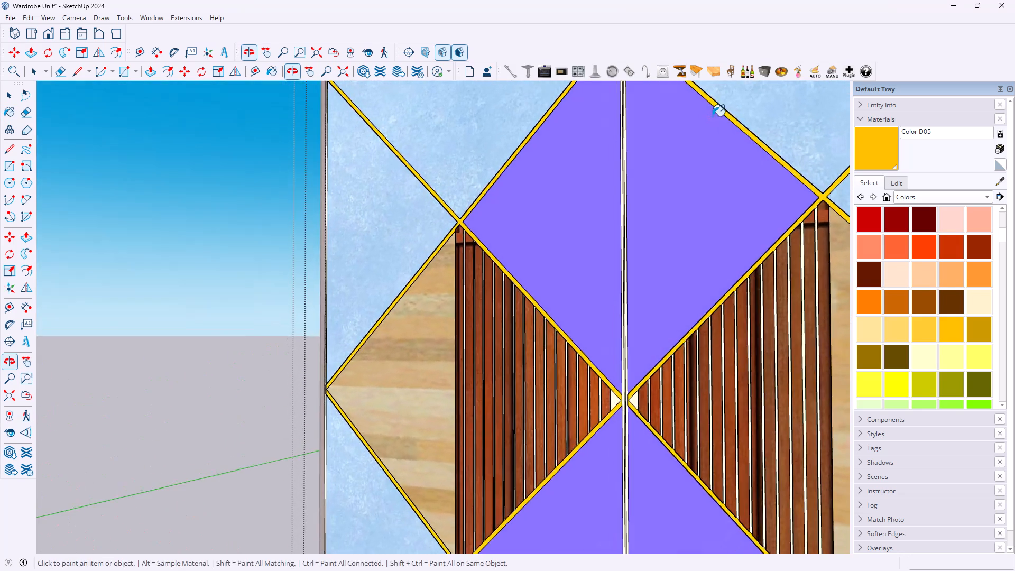
{"action": "scroll", "coordinate": [722, 150], "scroll_direction": "up", "scroll_amount": 14}
{"action": "middle_click_drag", "start_coordinate": [733, 169], "coordinate": [829, 139]}
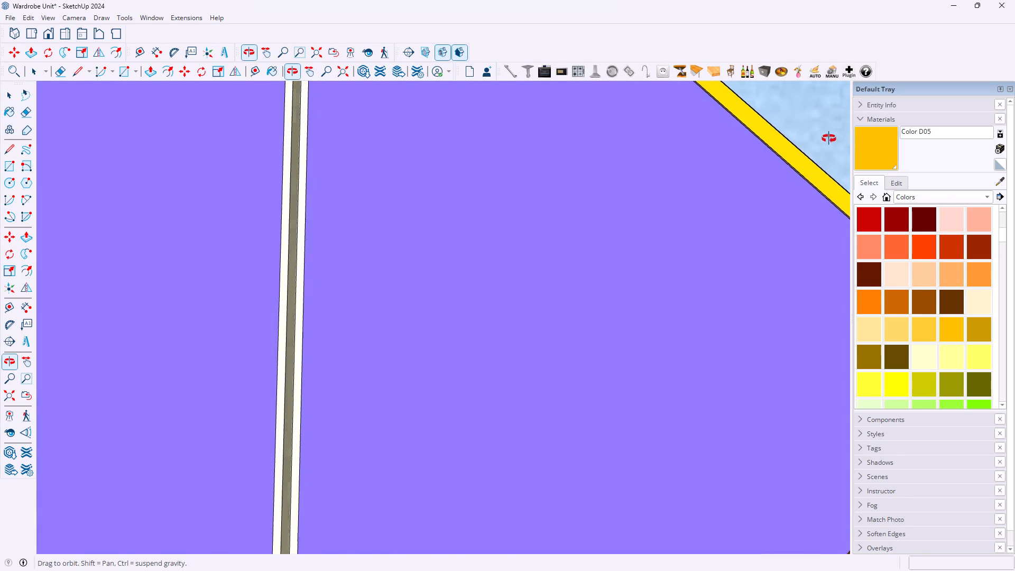
{"action": "middle_click_drag", "start_coordinate": [829, 139], "coordinate": [854, 137]}
{"action": "middle_click_drag", "start_coordinate": [659, 171], "coordinate": [802, 149]}
{"action": "middle_click_drag", "start_coordinate": [712, 168], "coordinate": [770, 166]}
{"action": "scroll", "coordinate": [733, 169], "scroll_direction": "up", "scroll_amount": 3}
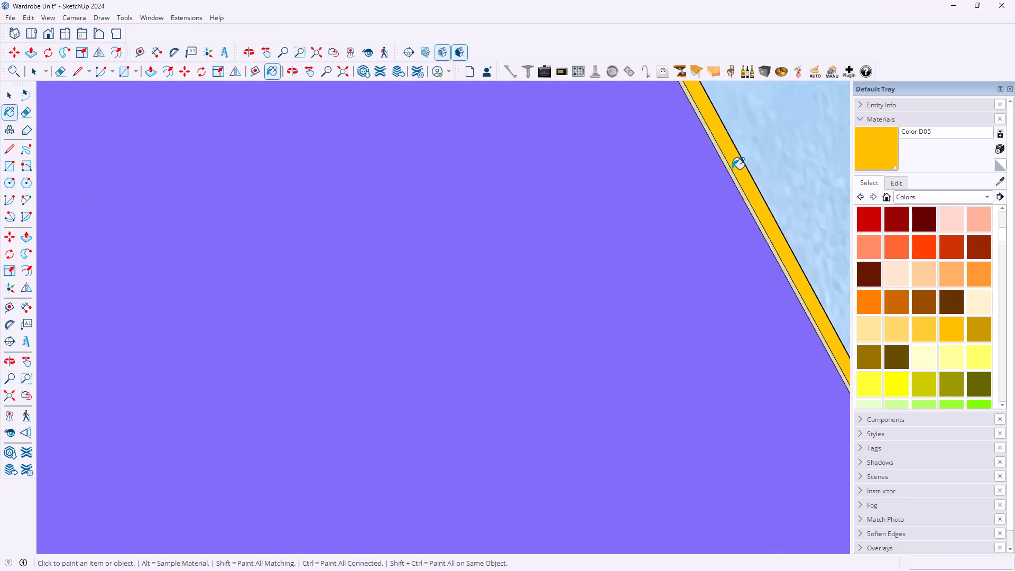
{"action": "scroll", "coordinate": [732, 169], "scroll_direction": "up", "scroll_amount": 12}
{"action": "left_click", "coordinate": [732, 166]}
Paint the upper edge face of the right door's outer strip rising above the upper crossing, along the top blue triangle, with Color D05.
{"action": "scroll", "coordinate": [723, 170], "scroll_direction": "up", "scroll_amount": 1}
{"action": "scroll", "coordinate": [721, 173], "scroll_direction": "down", "scroll_amount": 6}
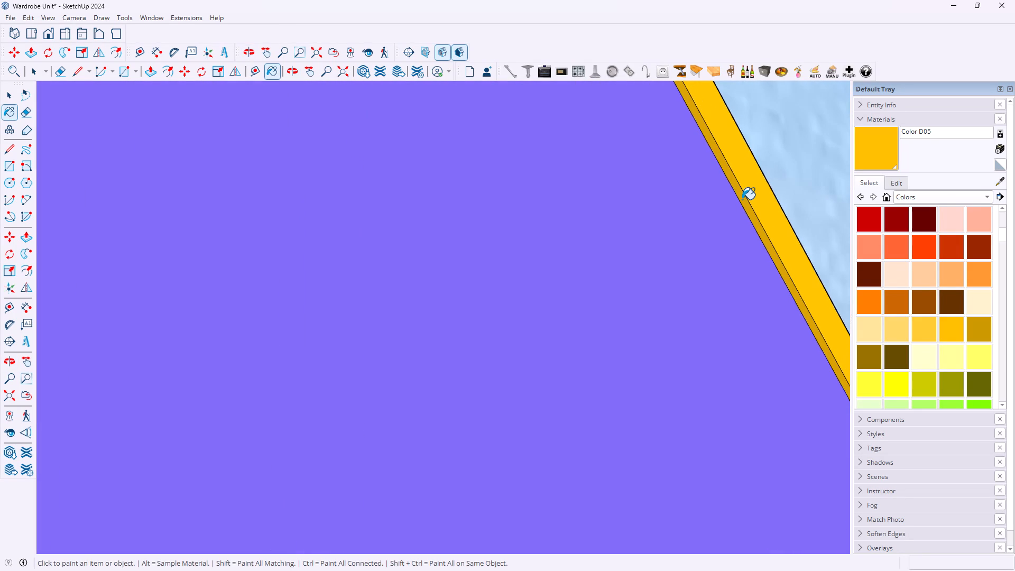
{"action": "scroll", "coordinate": [743, 202], "scroll_direction": "down", "scroll_amount": 15}
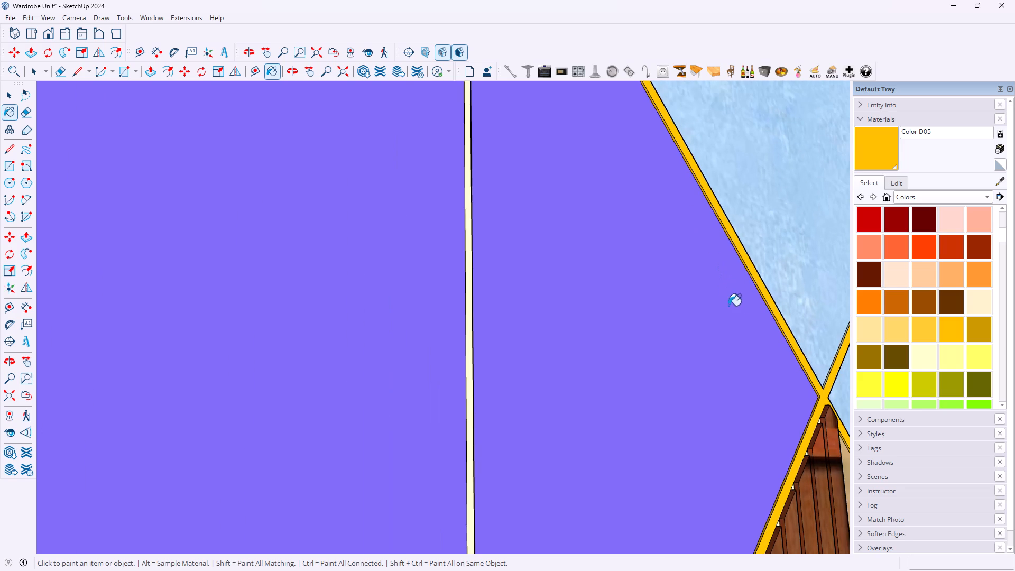
{"action": "scroll", "coordinate": [788, 430], "scroll_direction": "up", "scroll_amount": 5}
{"action": "scroll", "coordinate": [667, 322], "scroll_direction": "down", "scroll_amount": 6}
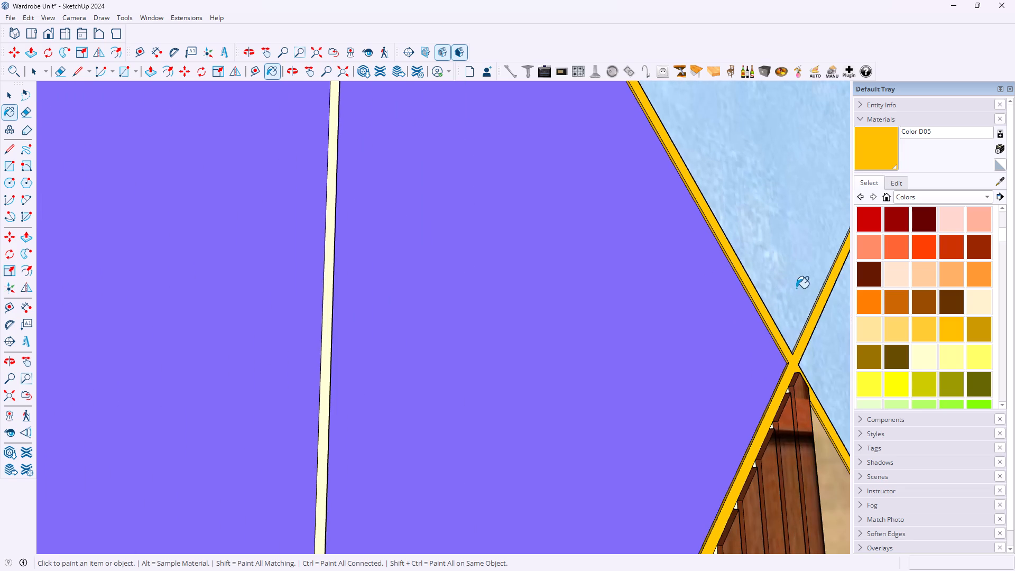
{"action": "scroll", "coordinate": [796, 288], "scroll_direction": "up", "scroll_amount": 16}
{"action": "middle_click_drag", "start_coordinate": [796, 313], "coordinate": [829, 318]}
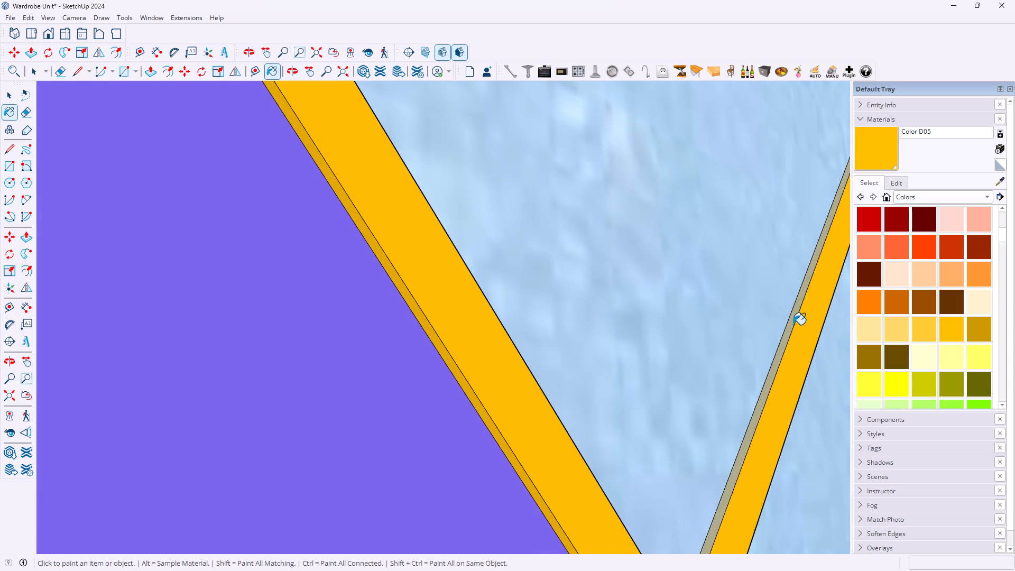
{"action": "left_click", "coordinate": [793, 325]}
Examine the strip edges around the right door's upper crossing and blue panels from several angles for unpainted faces.
{"action": "scroll", "coordinate": [788, 319], "scroll_direction": "down", "scroll_amount": 19}
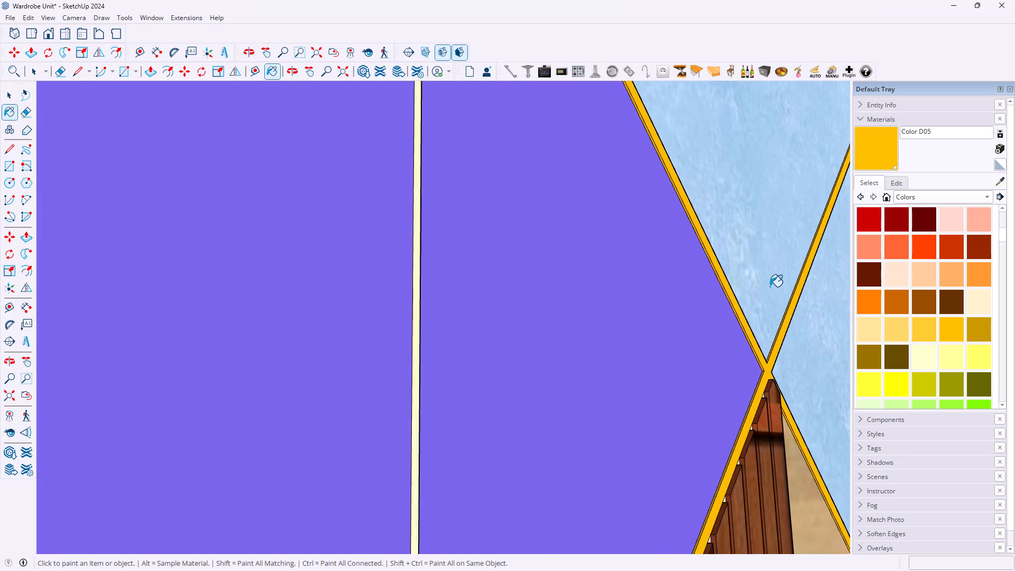
{"action": "scroll", "coordinate": [770, 287], "scroll_direction": "down", "scroll_amount": 4}
{"action": "scroll", "coordinate": [809, 275], "scroll_direction": "up", "scroll_amount": 12}
{"action": "middle_click_drag", "start_coordinate": [799, 294], "coordinate": [623, 286]}
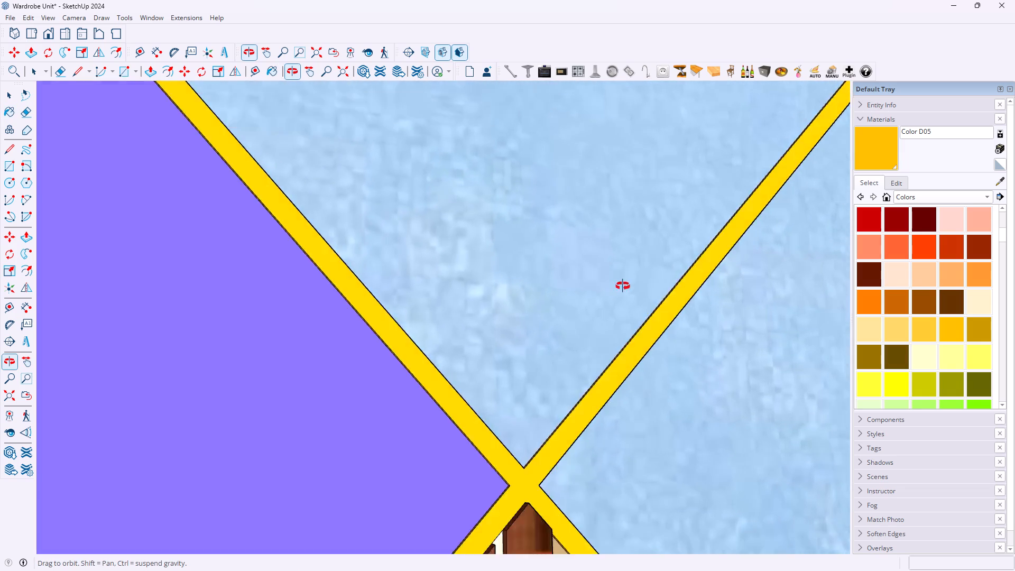
{"action": "middle_click_drag", "start_coordinate": [623, 286], "coordinate": [680, 279]}
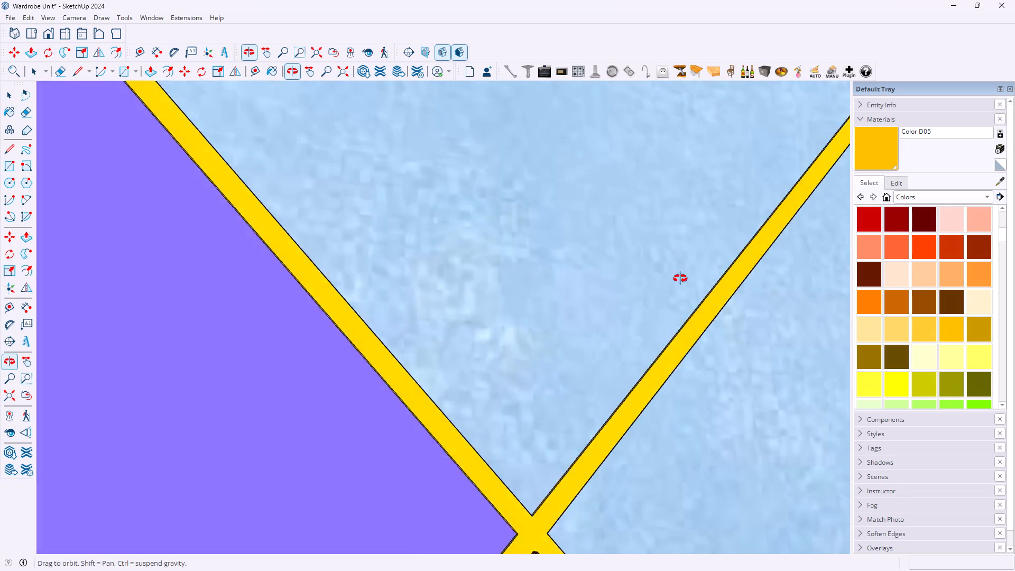
{"action": "middle_click_drag", "start_coordinate": [680, 279], "coordinate": [756, 285]}
{"action": "scroll", "coordinate": [721, 275], "scroll_direction": "down", "scroll_amount": 10}
{"action": "middle_click_drag", "start_coordinate": [693, 429], "coordinate": [772, 387]}
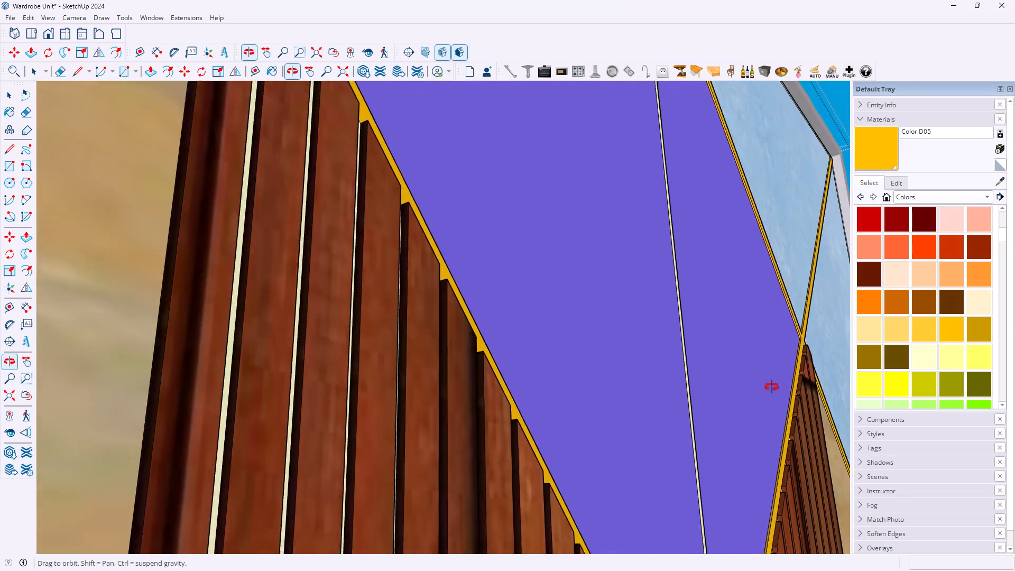
{"action": "middle_click_drag", "start_coordinate": [772, 387], "coordinate": [270, 379]}
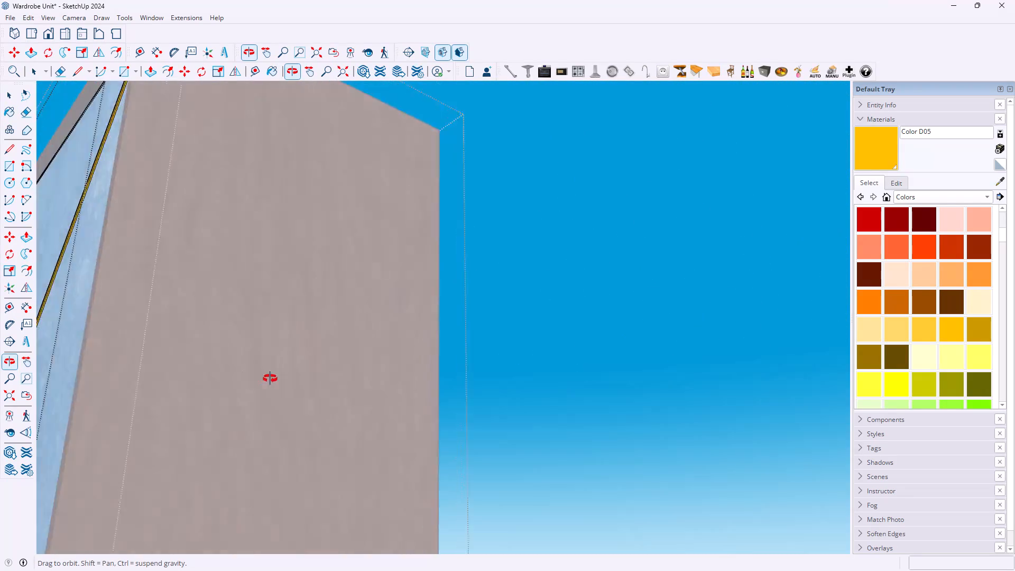
{"action": "middle_click_drag", "start_coordinate": [270, 379], "coordinate": [338, 388]}
{"action": "scroll", "coordinate": [69, 410], "scroll_direction": "up", "scroll_amount": 9}
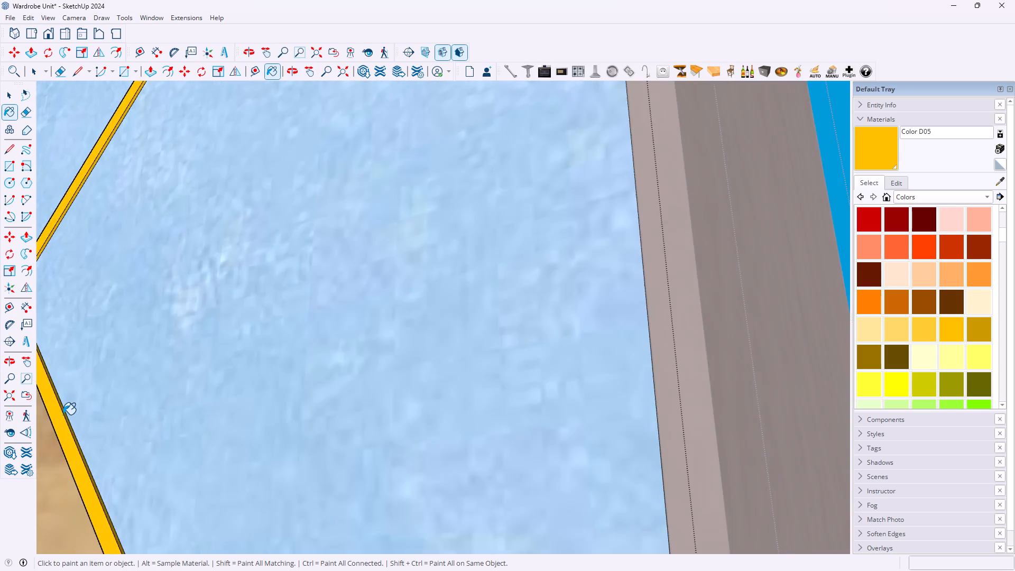
{"action": "scroll", "coordinate": [63, 415], "scroll_direction": "up", "scroll_amount": 6}
{"action": "scroll", "coordinate": [94, 369], "scroll_direction": "up", "scroll_amount": 1}
{"action": "scroll", "coordinate": [96, 366], "scroll_direction": "down", "scroll_amount": 13}
{"action": "scroll", "coordinate": [259, 325], "scroll_direction": "down", "scroll_amount": 9}
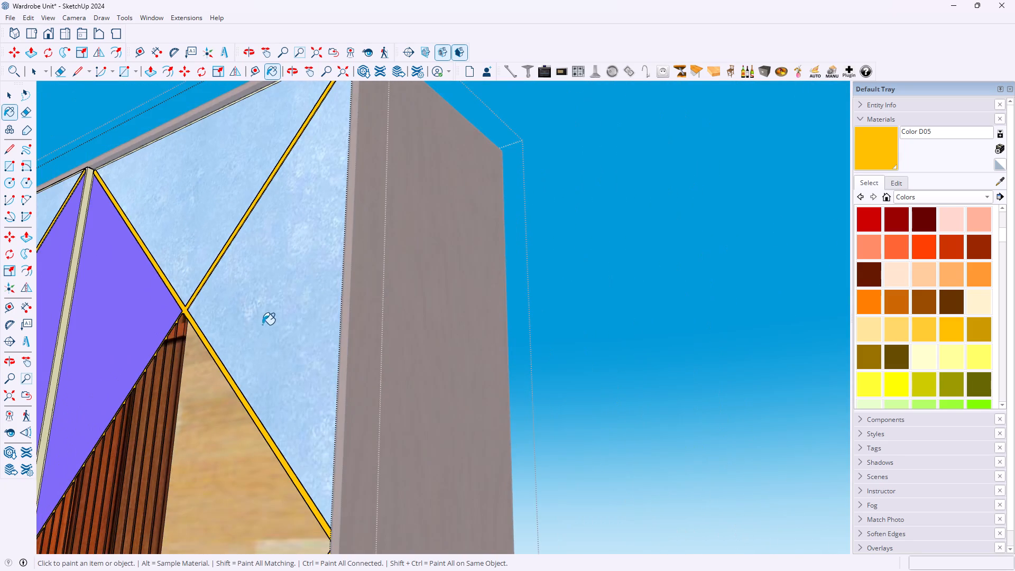
{"action": "scroll", "coordinate": [117, 205], "scroll_direction": "up", "scroll_amount": 20}
{"action": "scroll", "coordinate": [117, 205], "scroll_direction": "up", "scroll_amount": 1}
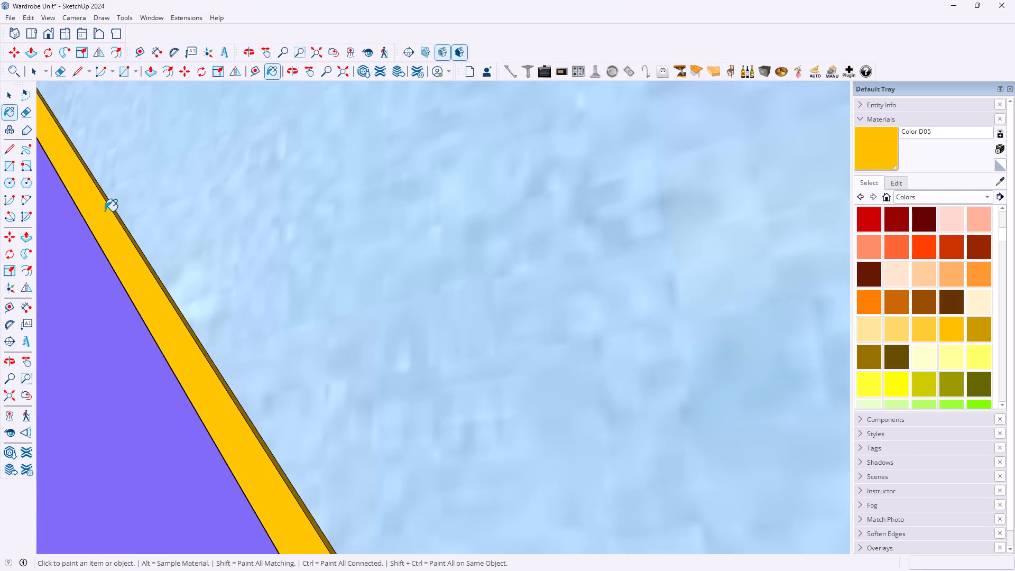
{"action": "middle_click_drag", "start_coordinate": [98, 215], "coordinate": [629, 232]}
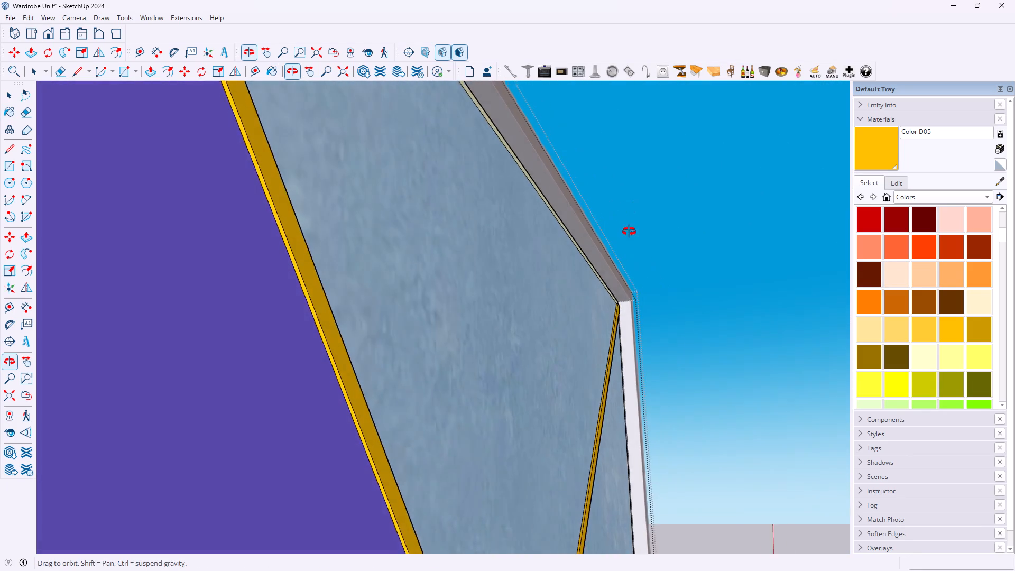
{"action": "middle_click_drag", "start_coordinate": [629, 232], "coordinate": [150, 271]}
Paint the edge face of the left door's upper diagonal strip that borders the purple panel with Color D05.
{"action": "scroll", "coordinate": [154, 248], "scroll_direction": "down", "scroll_amount": 11}
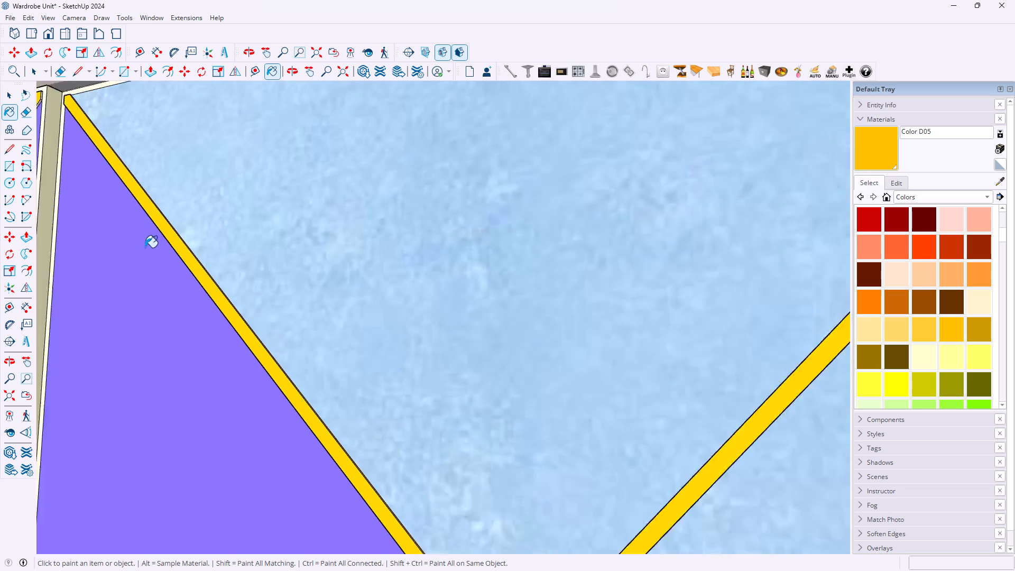
{"action": "scroll", "coordinate": [145, 247], "scroll_direction": "down", "scroll_amount": 17}
{"action": "scroll", "coordinate": [71, 314], "scroll_direction": "up", "scroll_amount": 5}
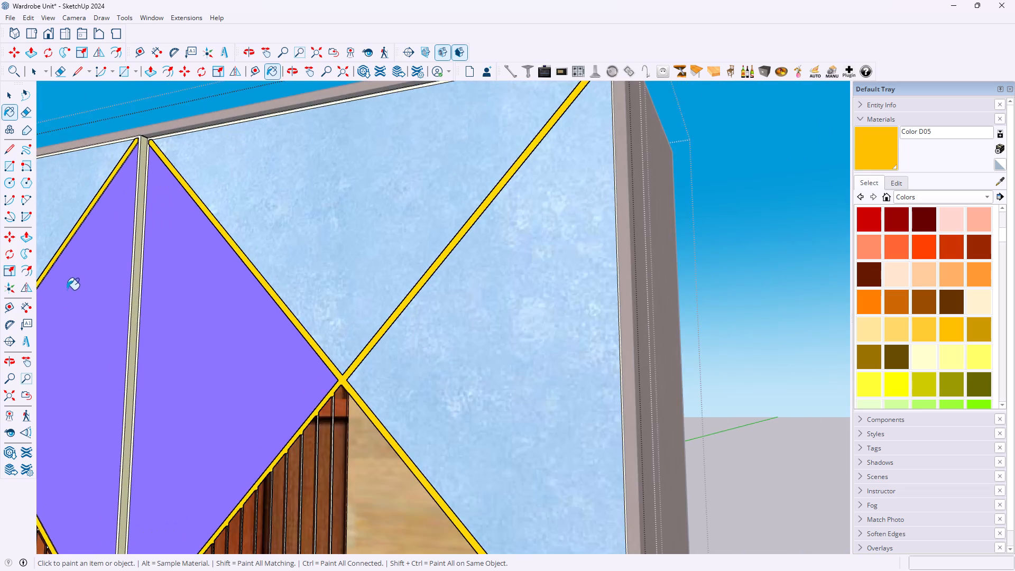
{"action": "scroll", "coordinate": [65, 284], "scroll_direction": "up", "scroll_amount": 20}
{"action": "scroll", "coordinate": [65, 284], "scroll_direction": "up", "scroll_amount": 8}
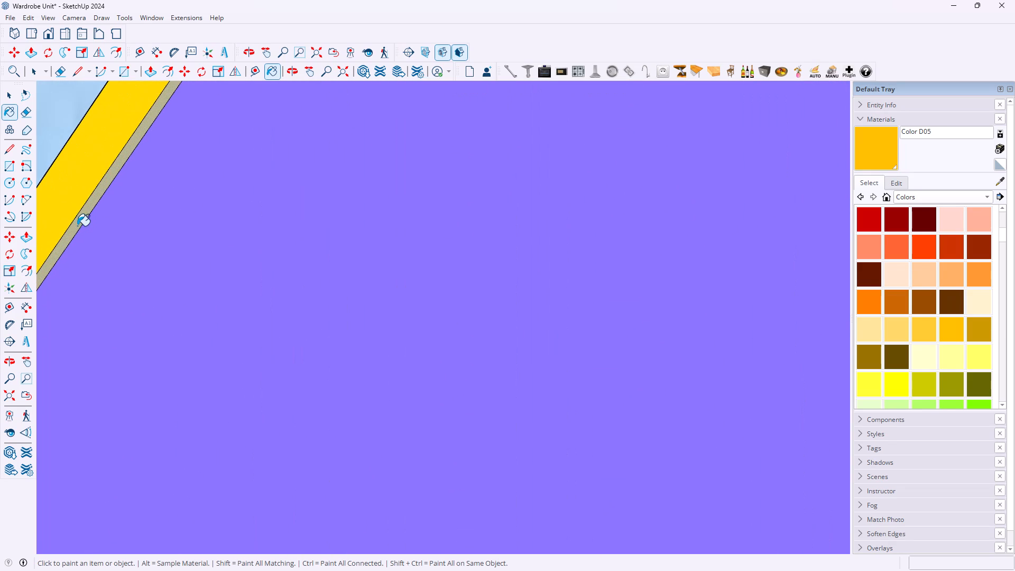
{"action": "left_click", "coordinate": [77, 222]}
Paint the opposite edge face of the same left door strip, along the blue panel, with Color D05.
{"action": "scroll", "coordinate": [58, 217], "scroll_direction": "down", "scroll_amount": 1}
{"action": "middle_click_drag", "start_coordinate": [59, 217], "coordinate": [184, 234]}
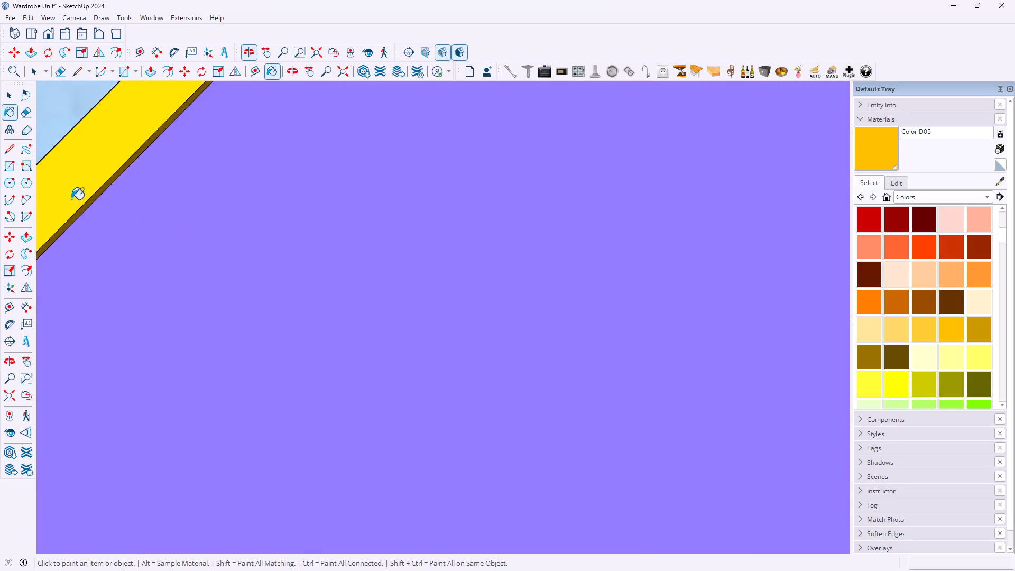
{"action": "scroll", "coordinate": [70, 199], "scroll_direction": "down", "scroll_amount": 8}
{"action": "middle_click_drag", "start_coordinate": [51, 191], "coordinate": [385, 303]}
{"action": "scroll", "coordinate": [321, 267], "scroll_direction": "down", "scroll_amount": 1}
{"action": "scroll", "coordinate": [95, 197], "scroll_direction": "up", "scroll_amount": 3}
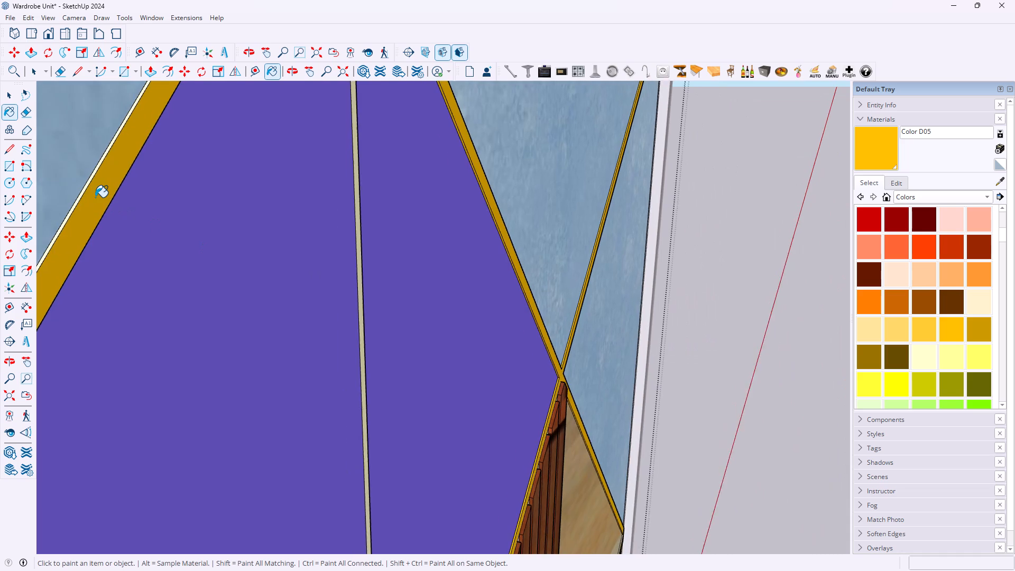
{"action": "scroll", "coordinate": [95, 197], "scroll_direction": "up", "scroll_amount": 4}
{"action": "left_click", "coordinate": [73, 187]}
Paint the two strip edge faces bordering the outer blue panel at the left door's upper crossing with Color D05.
{"action": "scroll", "coordinate": [83, 196], "scroll_direction": "down", "scroll_amount": 7}
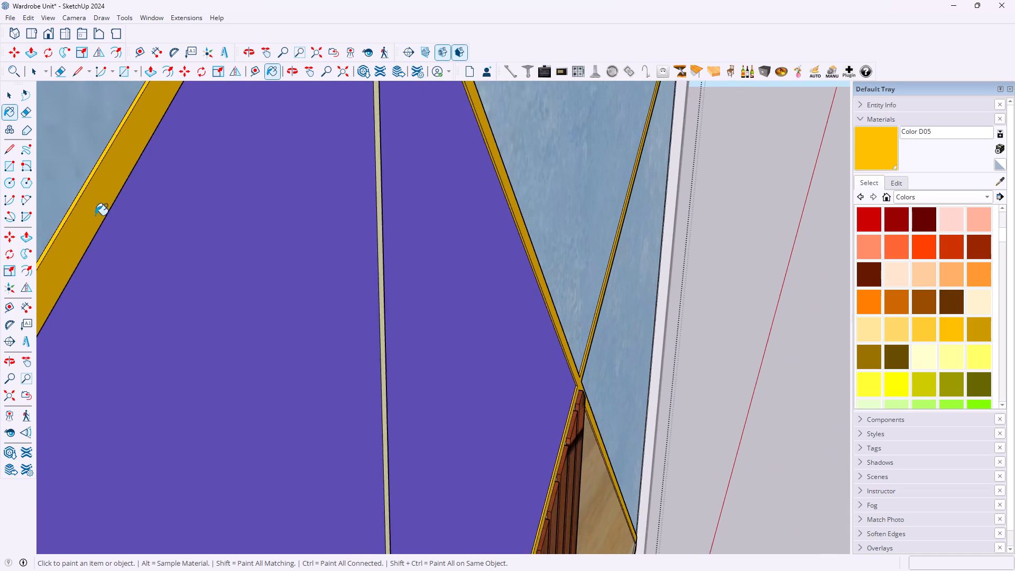
{"action": "scroll", "coordinate": [95, 215], "scroll_direction": "down", "scroll_amount": 20}
{"action": "scroll", "coordinate": [95, 215], "scroll_direction": "down", "scroll_amount": 1}
{"action": "scroll", "coordinate": [118, 226], "scroll_direction": "up", "scroll_amount": 1}
{"action": "scroll", "coordinate": [118, 226], "scroll_direction": "down", "scroll_amount": 6}
{"action": "scroll", "coordinate": [85, 416], "scroll_direction": "up", "scroll_amount": 4}
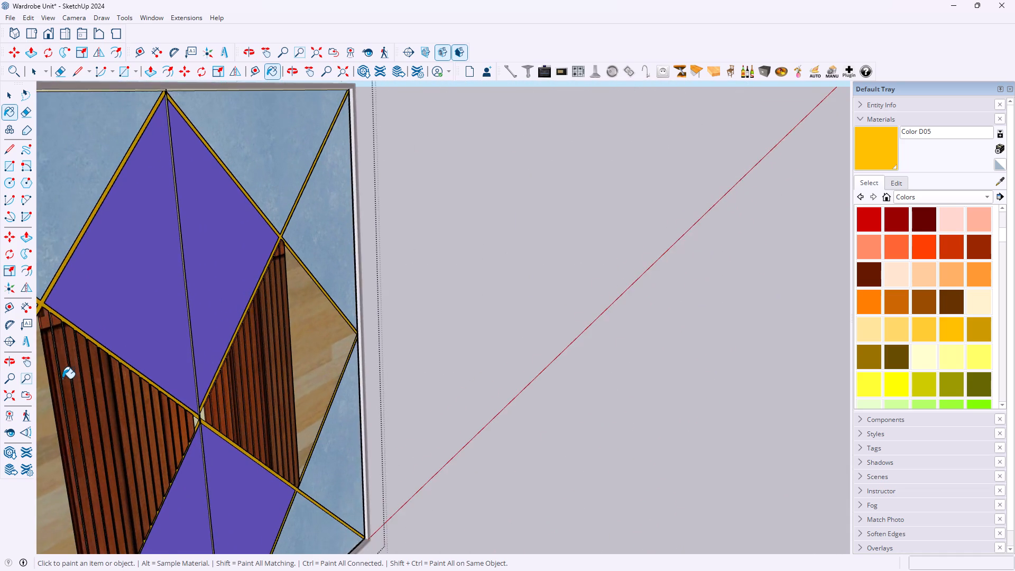
{"action": "scroll", "coordinate": [61, 375], "scroll_direction": "up", "scroll_amount": 4}
{"action": "scroll", "coordinate": [135, 376], "scroll_direction": "up", "scroll_amount": 15}
{"action": "scroll", "coordinate": [103, 305], "scroll_direction": "up", "scroll_amount": 5}
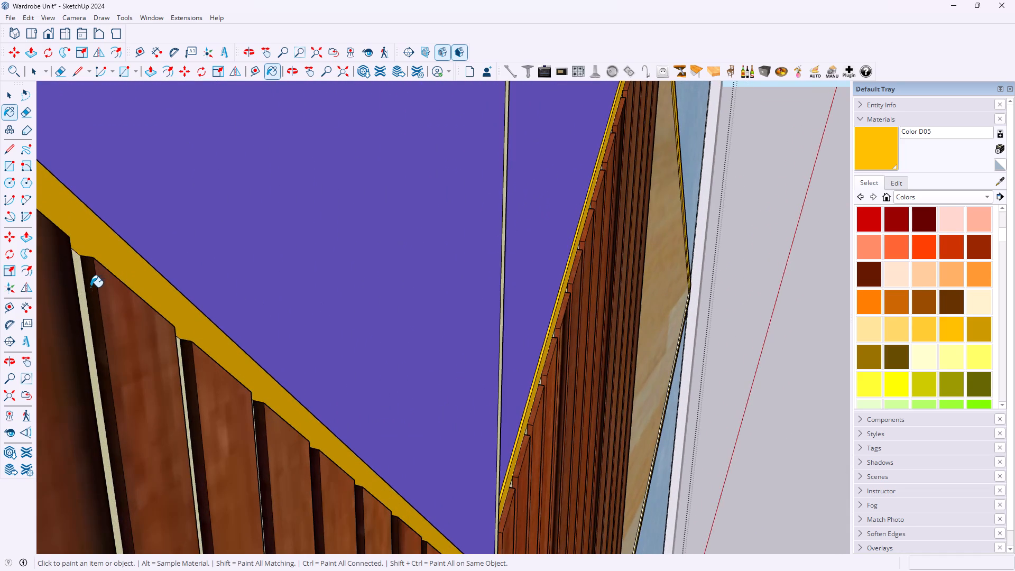
{"action": "scroll", "coordinate": [85, 278], "scroll_direction": "up", "scroll_amount": 2}
{"action": "middle_click_drag", "start_coordinate": [219, 280], "coordinate": [0, 282]}
{"action": "middle_click_drag", "start_coordinate": [374, 275], "coordinate": [549, 308]}
{"action": "scroll", "coordinate": [531, 301], "scroll_direction": "down", "scroll_amount": 13}
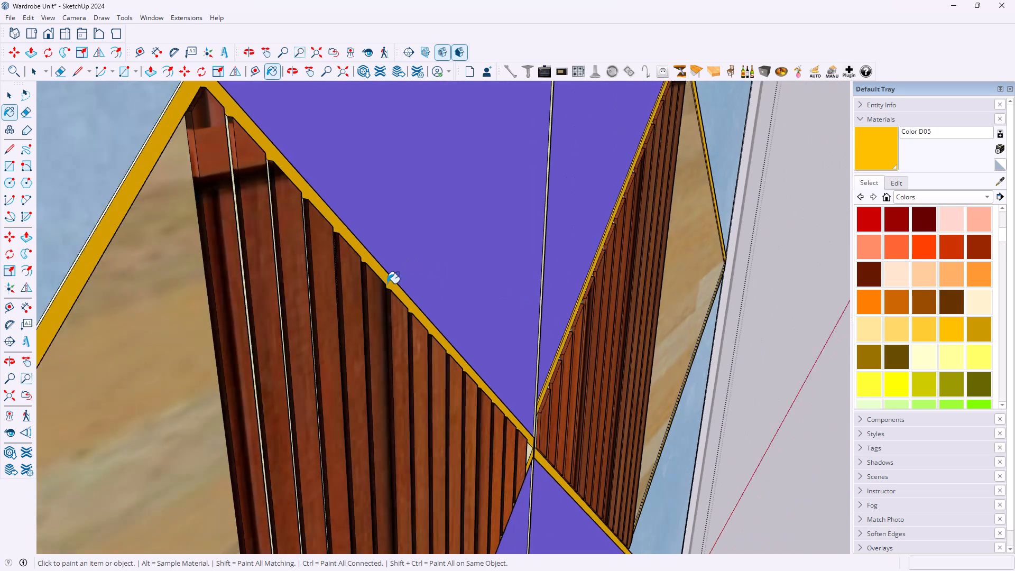
{"action": "scroll", "coordinate": [387, 283], "scroll_direction": "down", "scroll_amount": 2}
{"action": "middle_click_drag", "start_coordinate": [299, 203], "coordinate": [380, 204]}
{"action": "scroll", "coordinate": [279, 199], "scroll_direction": "up", "scroll_amount": 10}
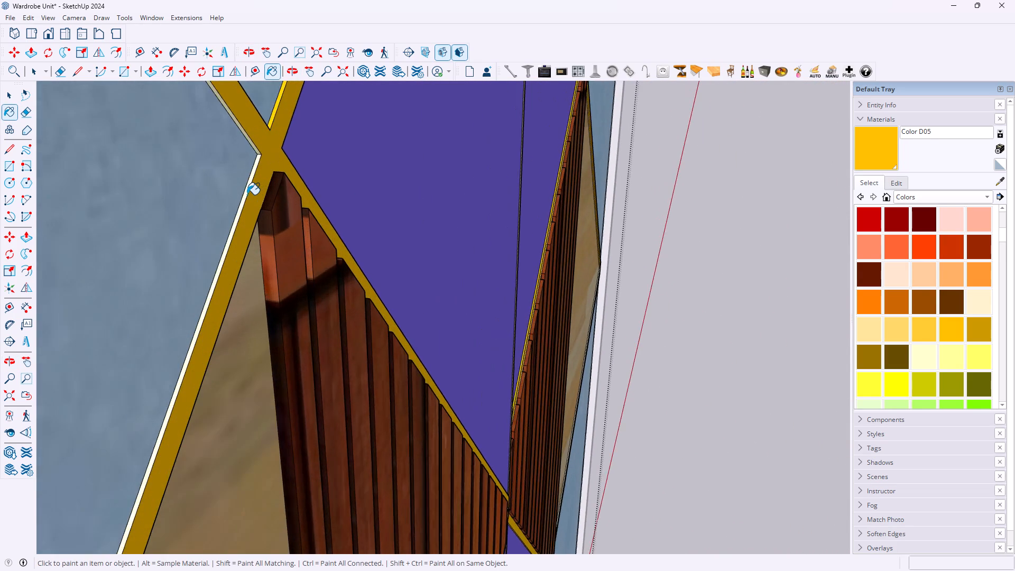
{"action": "scroll", "coordinate": [247, 195], "scroll_direction": "up", "scroll_amount": 4}
{"action": "left_click", "coordinate": [245, 195]}
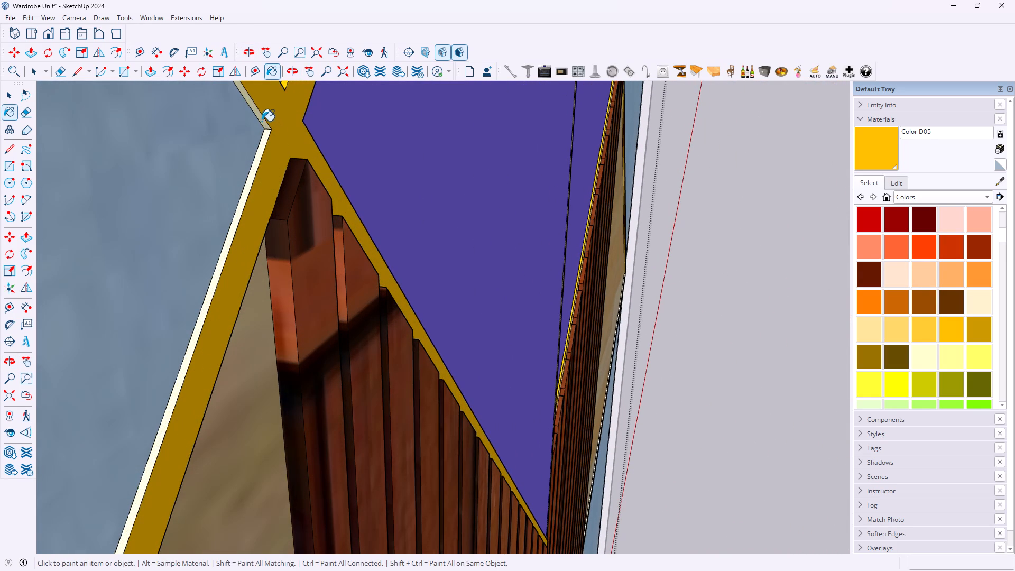
{"action": "left_click", "coordinate": [261, 117]}
Paint the lower edge face of the left door's outer diagonal strip, along the light wood panel, with Color D05.
{"action": "middle_click_drag", "start_coordinate": [290, 271], "coordinate": [126, 176]}
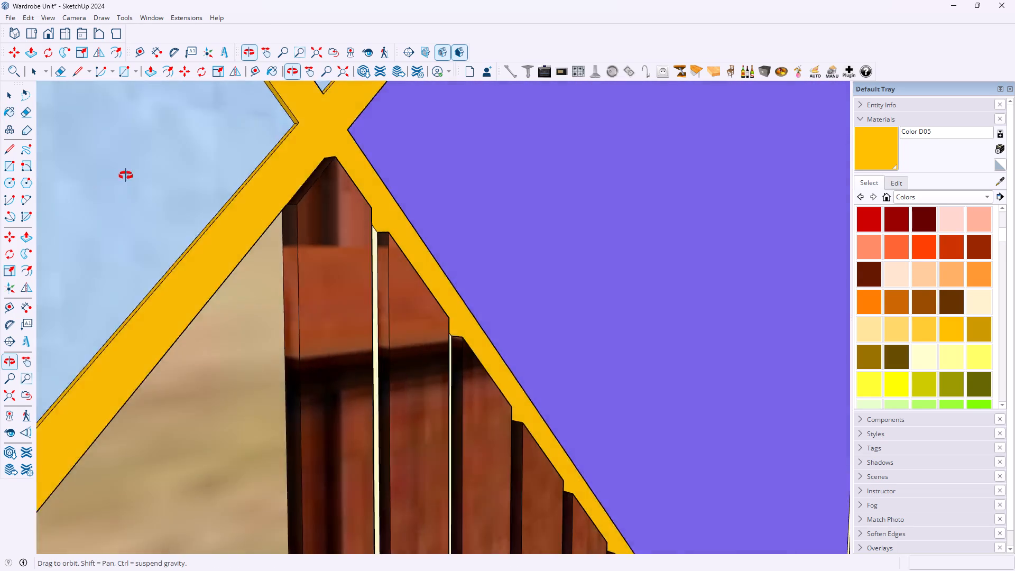
{"action": "middle_click_drag", "start_coordinate": [126, 176], "coordinate": [3, 154]}
{"action": "middle_click_drag", "start_coordinate": [335, 310], "coordinate": [219, 141]}
{"action": "scroll", "coordinate": [220, 142], "scroll_direction": "up", "scroll_amount": 1}
{"action": "middle_click_drag", "start_coordinate": [291, 277], "coordinate": [232, 229]}
{"action": "scroll", "coordinate": [243, 232], "scroll_direction": "up", "scroll_amount": 1}
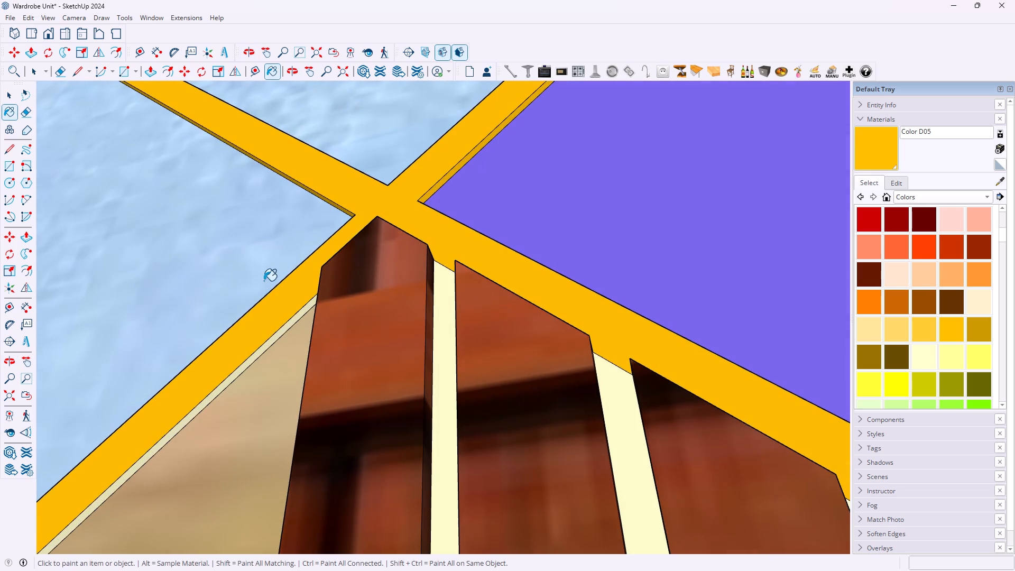
{"action": "left_click", "coordinate": [285, 326]}
Paint the edge face of the left door's outer strip above the upper crossing, along the top blue triangle, with Color D05.
{"action": "middle_click_drag", "start_coordinate": [367, 133], "coordinate": [183, 322]}
{"action": "middle_click_drag", "start_coordinate": [304, 202], "coordinate": [252, 240]}
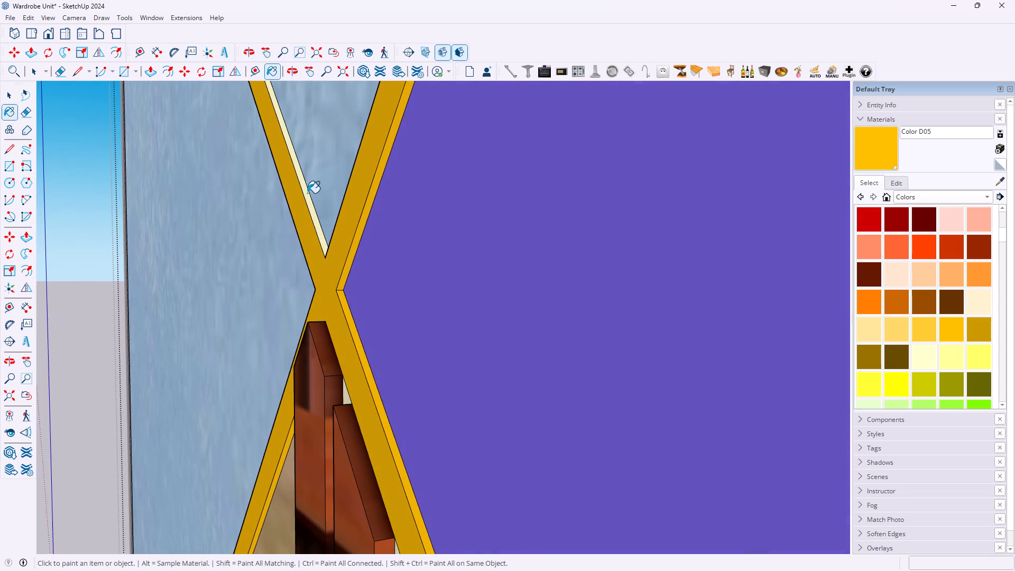
{"action": "left_click", "coordinate": [306, 194]}
{"action": "scroll", "coordinate": [306, 197], "scroll_direction": "down", "scroll_amount": 4}
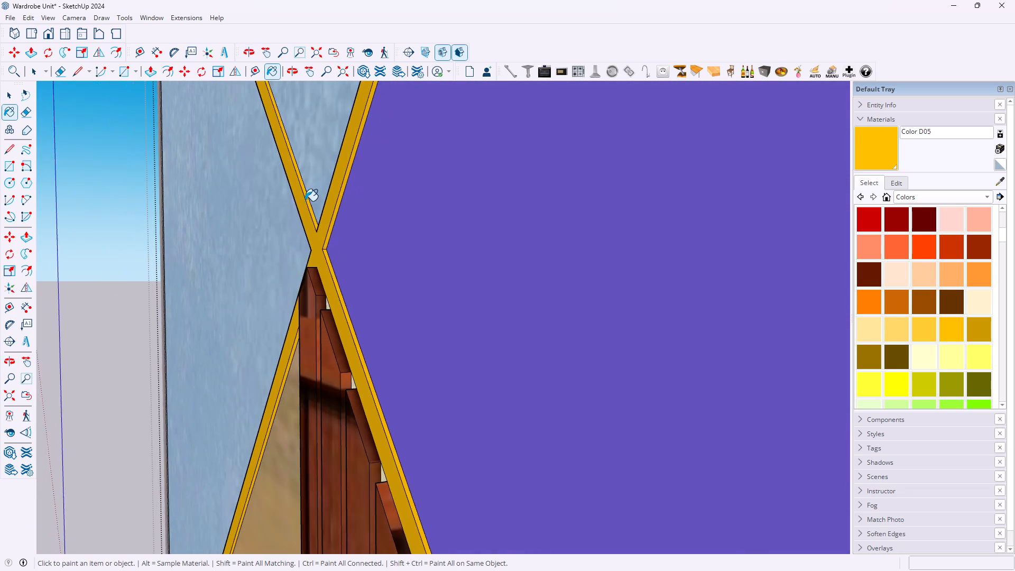
{"action": "scroll", "coordinate": [305, 201], "scroll_direction": "down", "scroll_amount": 7}
{"action": "scroll", "coordinate": [343, 361], "scroll_direction": "up", "scroll_amount": 5}
{"action": "scroll", "coordinate": [344, 350], "scroll_direction": "down", "scroll_amount": 13}
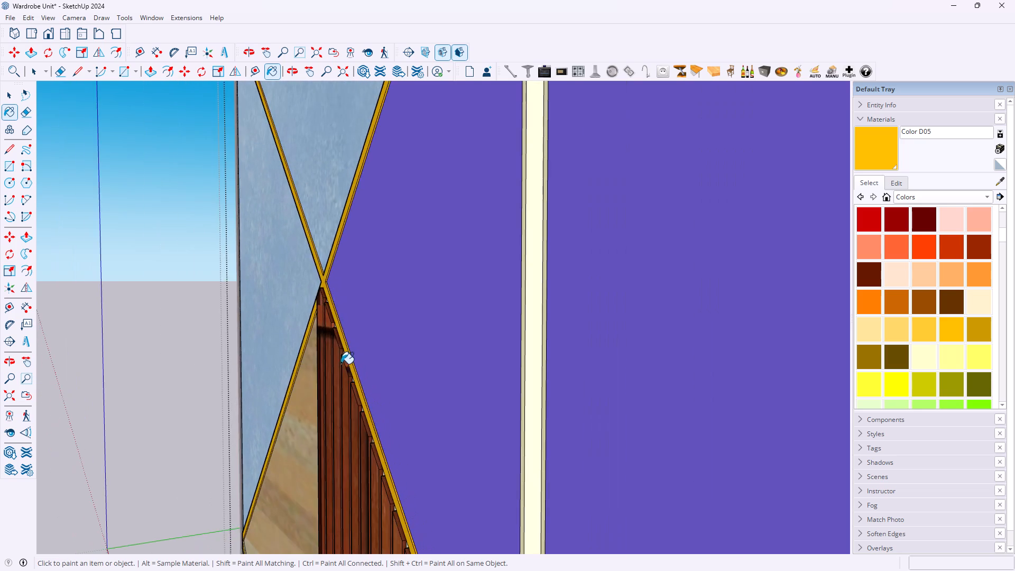
Paint the edge face of the left door's lower outer diagonal strip, along the outer blue panel, with Color D05.
{"action": "scroll", "coordinate": [343, 373], "scroll_direction": "down", "scroll_amount": 6}
{"action": "scroll", "coordinate": [377, 452], "scroll_direction": "down", "scroll_amount": 12}
{"action": "scroll", "coordinate": [373, 517], "scroll_direction": "up", "scroll_amount": 1}
{"action": "middle_click_drag", "start_coordinate": [373, 517], "coordinate": [391, 459]}
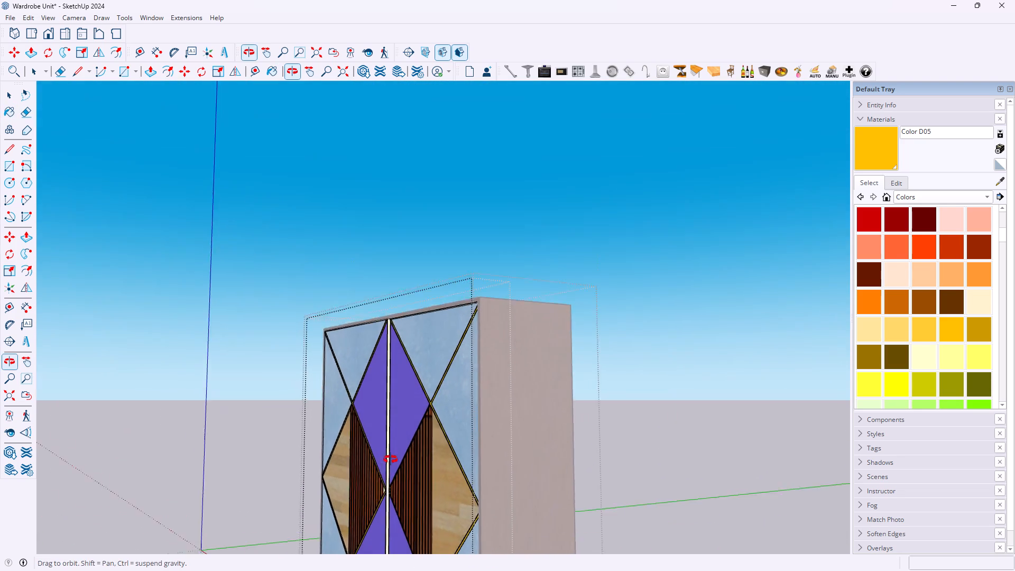
{"action": "middle_click_drag", "start_coordinate": [391, 459], "coordinate": [407, 417]}
{"action": "scroll", "coordinate": [384, 482], "scroll_direction": "up", "scroll_amount": 20}
{"action": "scroll", "coordinate": [384, 482], "scroll_direction": "up", "scroll_amount": 1}
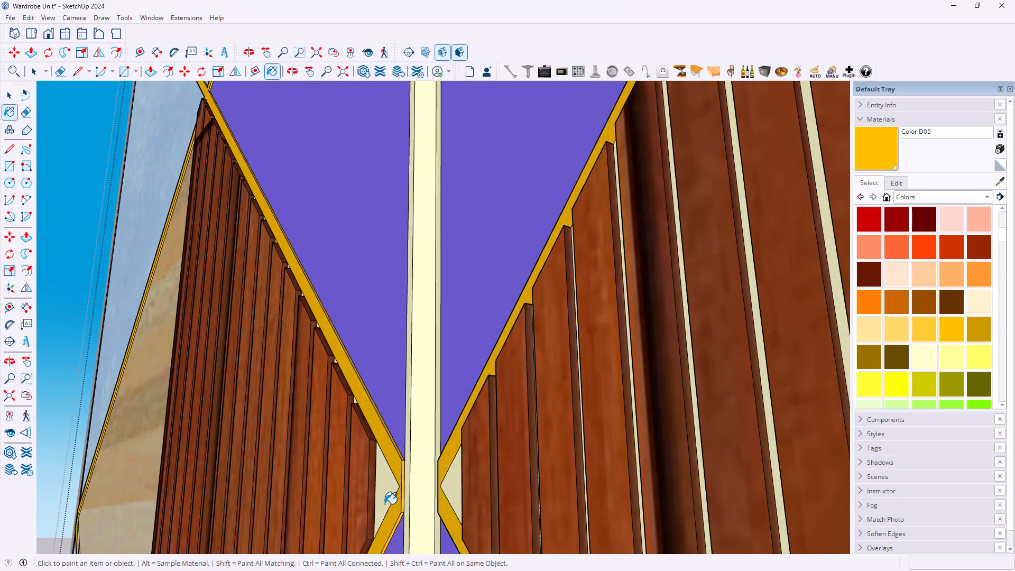
{"action": "scroll", "coordinate": [384, 504], "scroll_direction": "up", "scroll_amount": 13}
{"action": "middle_click_drag", "start_coordinate": [390, 496], "coordinate": [696, 427]}
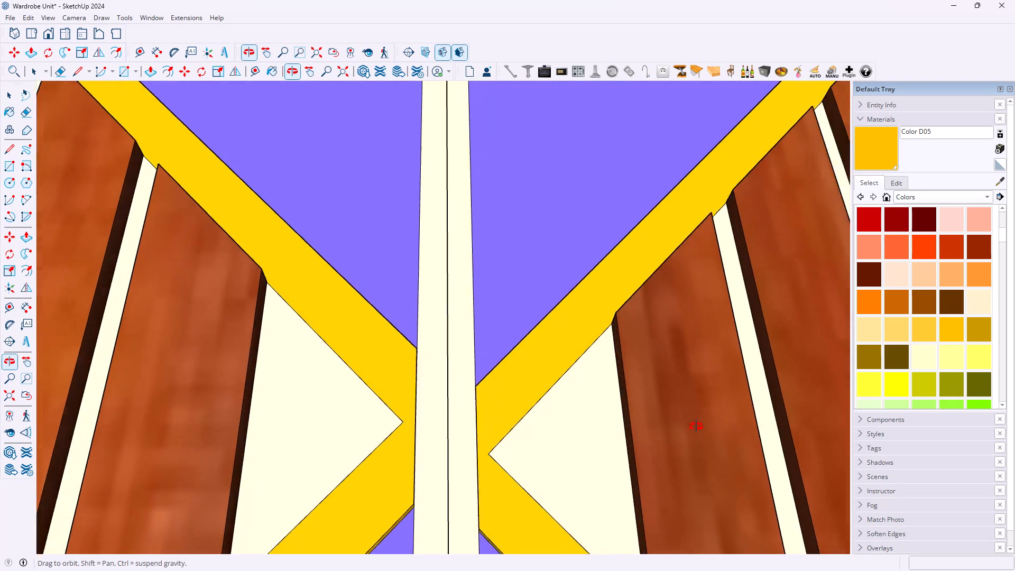
{"action": "middle_click_drag", "start_coordinate": [696, 427], "coordinate": [529, 404]}
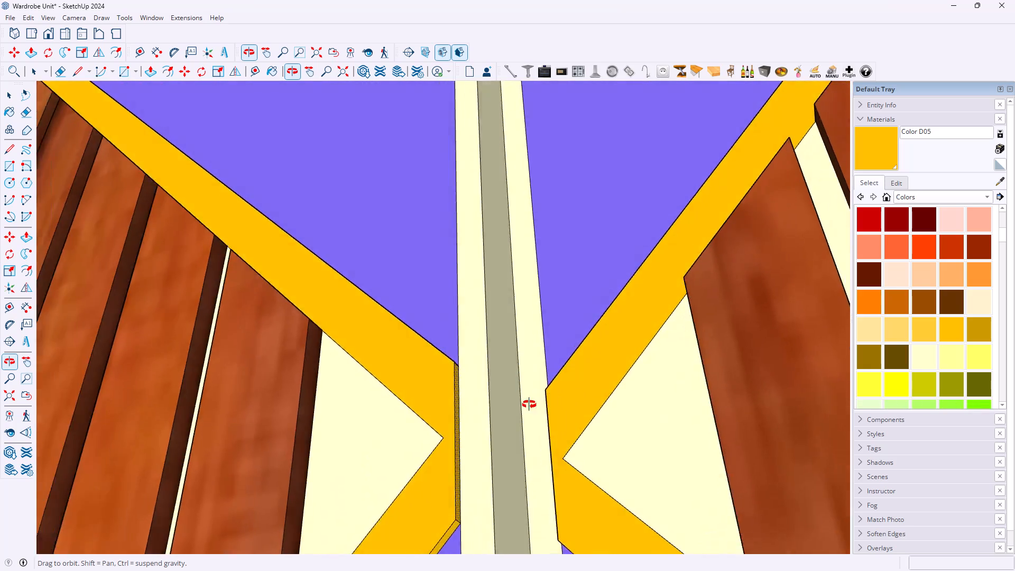
{"action": "middle_click_drag", "start_coordinate": [529, 404], "coordinate": [428, 415]}
{"action": "scroll", "coordinate": [453, 390], "scroll_direction": "down", "scroll_amount": 17}
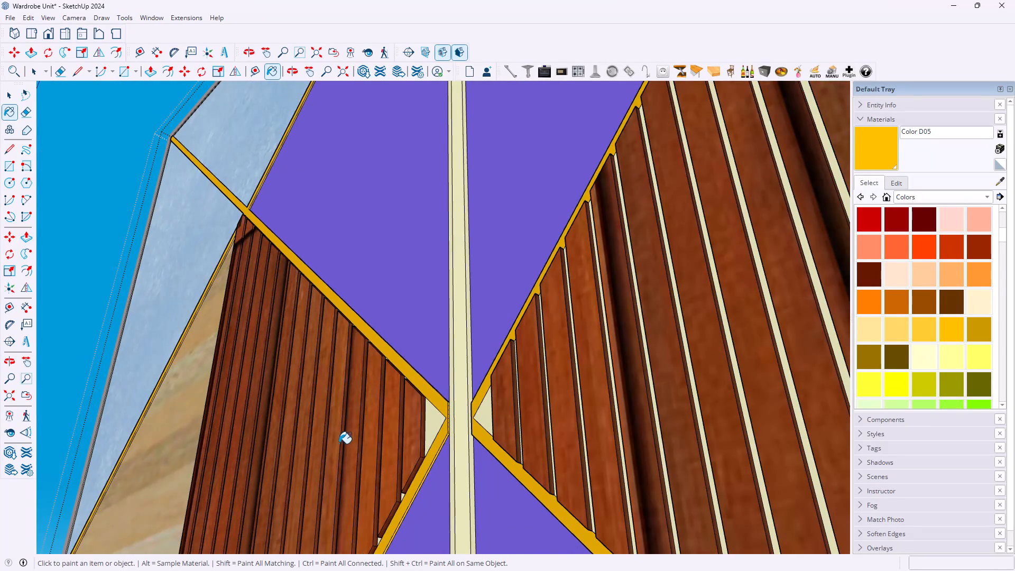
{"action": "scroll", "coordinate": [339, 444], "scroll_direction": "down", "scroll_amount": 11}
{"action": "scroll", "coordinate": [279, 474], "scroll_direction": "down", "scroll_amount": 3}
{"action": "middle_click_drag", "start_coordinate": [278, 482], "coordinate": [747, 436]}
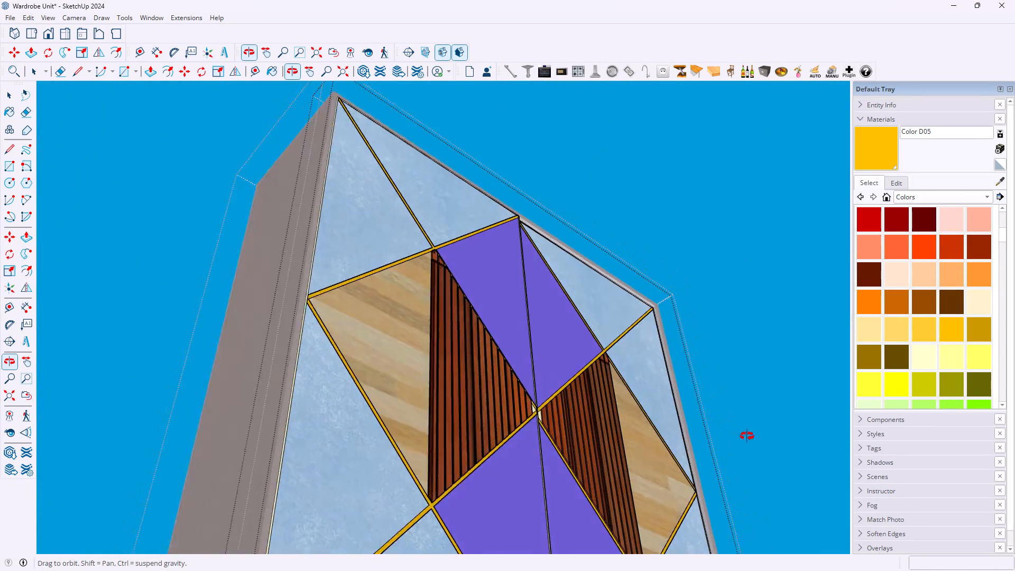
{"action": "middle_click_drag", "start_coordinate": [747, 436], "coordinate": [760, 437]}
{"action": "scroll", "coordinate": [502, 503], "scroll_direction": "up", "scroll_amount": 20}
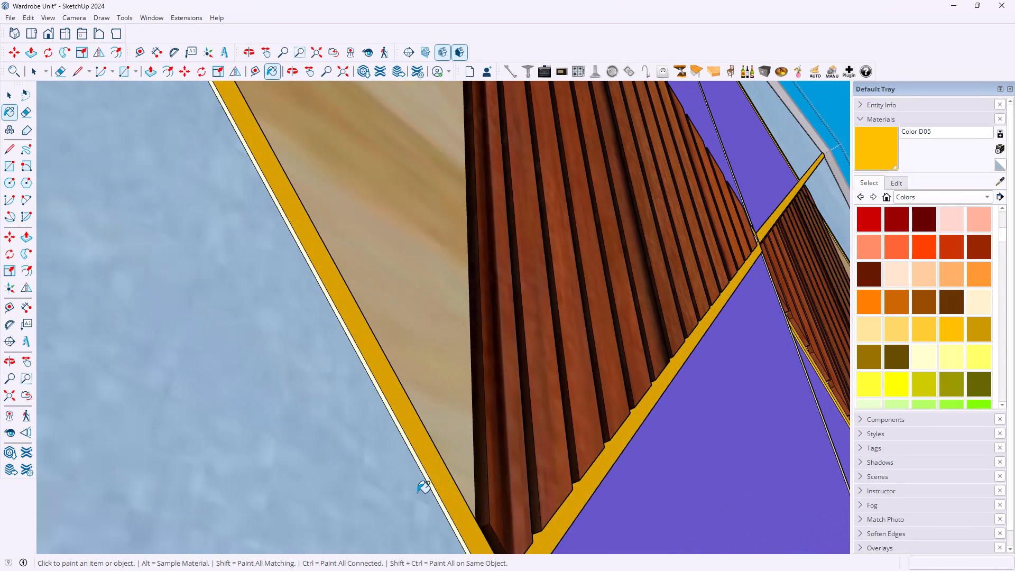
{"action": "left_click", "coordinate": [429, 482]}
Paint the opposite edge face of the same lower outer strip, along the light wood panel, with Color D05.
{"action": "middle_click_drag", "start_coordinate": [466, 462], "coordinate": [257, 471]}
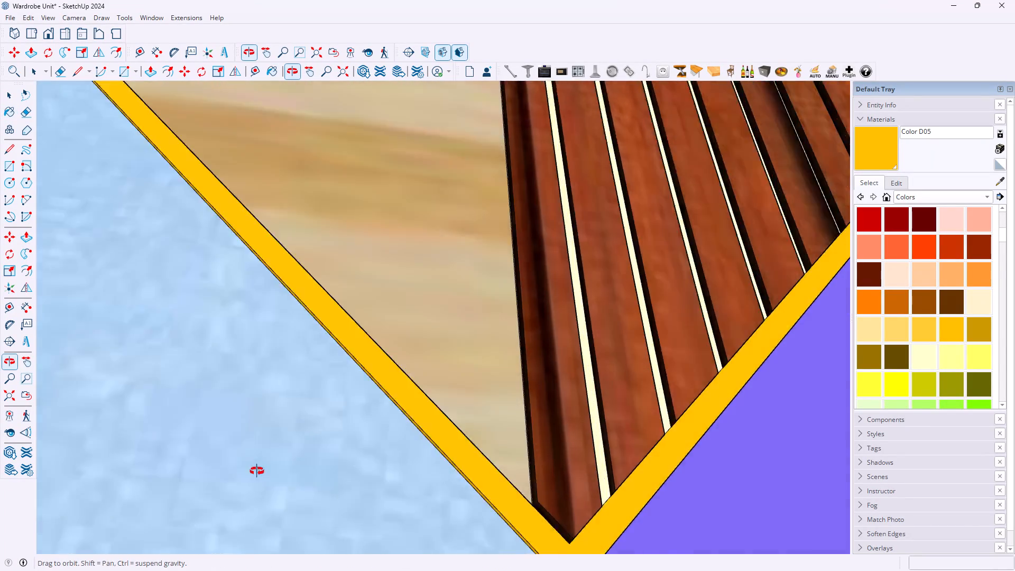
{"action": "middle_click_drag", "start_coordinate": [257, 471], "coordinate": [76, 504]}
{"action": "scroll", "coordinate": [88, 500], "scroll_direction": "up", "scroll_amount": 1}
{"action": "middle_click_drag", "start_coordinate": [525, 306], "coordinate": [323, 410]}
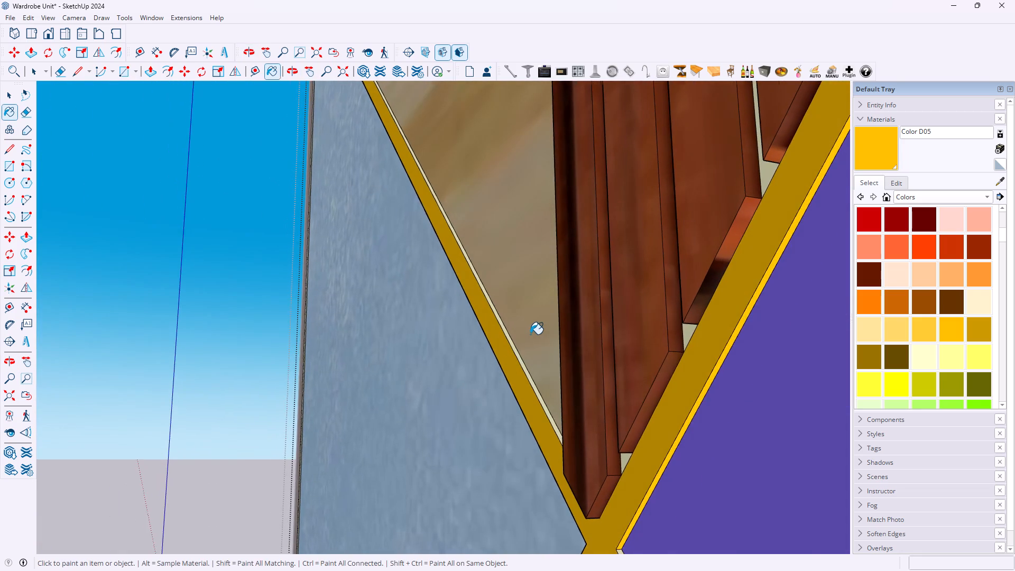
{"action": "scroll", "coordinate": [530, 334], "scroll_direction": "up", "scroll_amount": 9}
{"action": "left_click", "coordinate": [503, 361]}
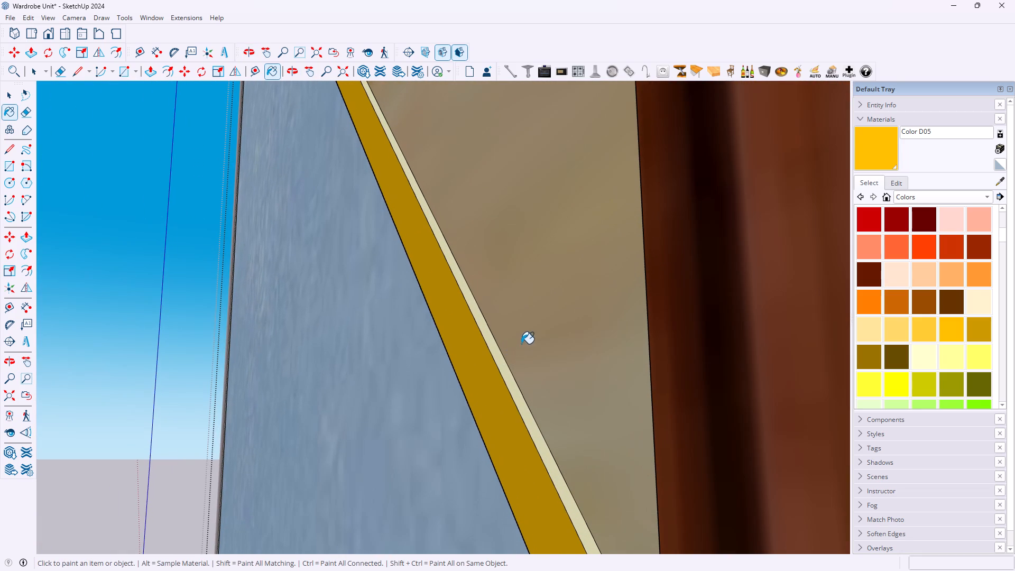
Paint the edge face of the left door's outer strip below the lower crossing, along the bottom blue triangle, with Color D05.
{"action": "scroll", "coordinate": [519, 346], "scroll_direction": "down", "scroll_amount": 19}
{"action": "scroll", "coordinate": [462, 297], "scroll_direction": "up", "scroll_amount": 1}
{"action": "scroll", "coordinate": [461, 297], "scroll_direction": "down", "scroll_amount": 6}
{"action": "scroll", "coordinate": [515, 313], "scroll_direction": "up", "scroll_amount": 7}
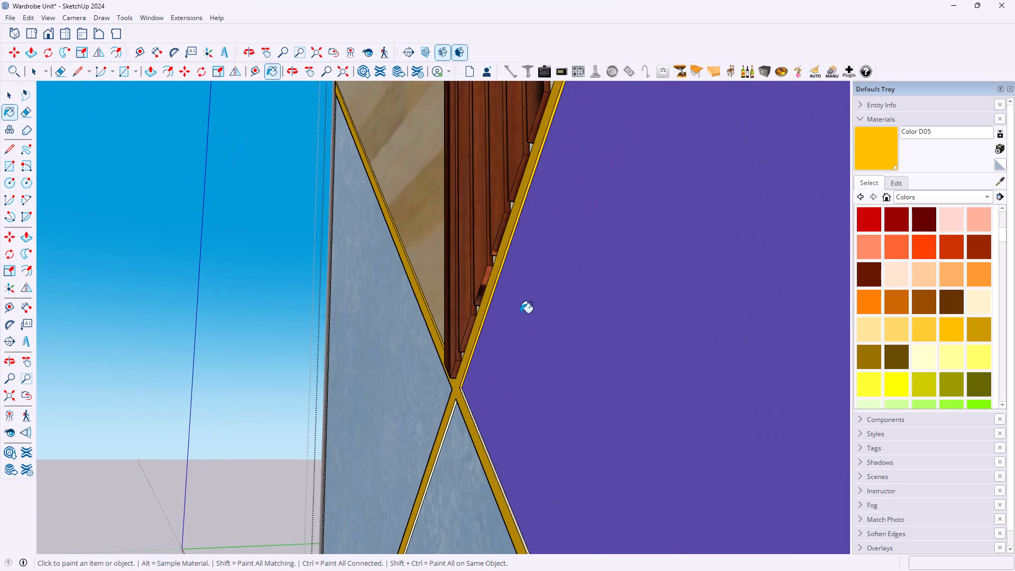
{"action": "scroll", "coordinate": [520, 313], "scroll_direction": "up", "scroll_amount": 8}
{"action": "scroll", "coordinate": [404, 269], "scroll_direction": "down", "scroll_amount": 12}
{"action": "scroll", "coordinate": [336, 240], "scroll_direction": "down", "scroll_amount": 3}
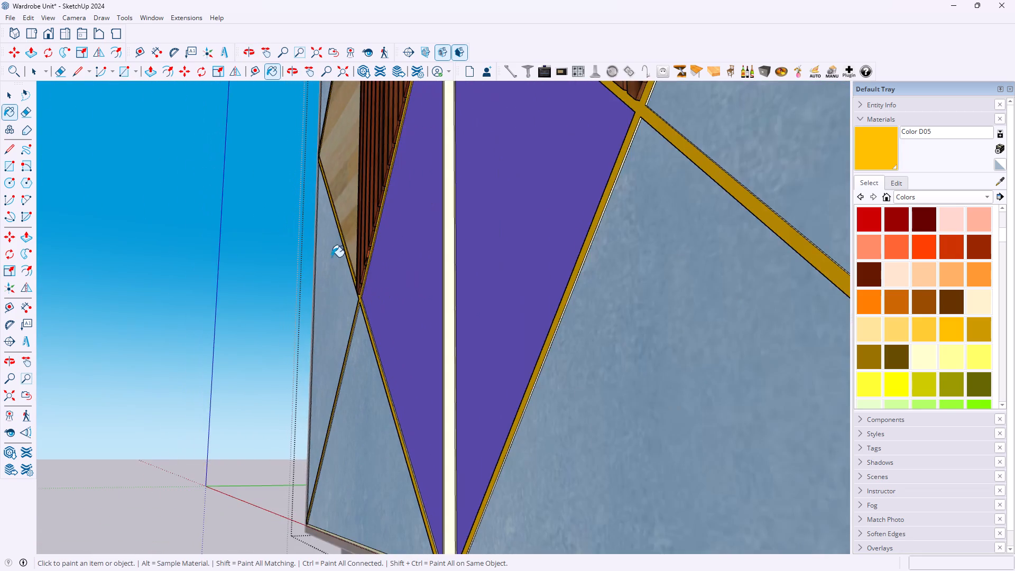
{"action": "scroll", "coordinate": [344, 331], "scroll_direction": "up", "scroll_amount": 15}
{"action": "scroll", "coordinate": [356, 322], "scroll_direction": "up", "scroll_amount": 7}
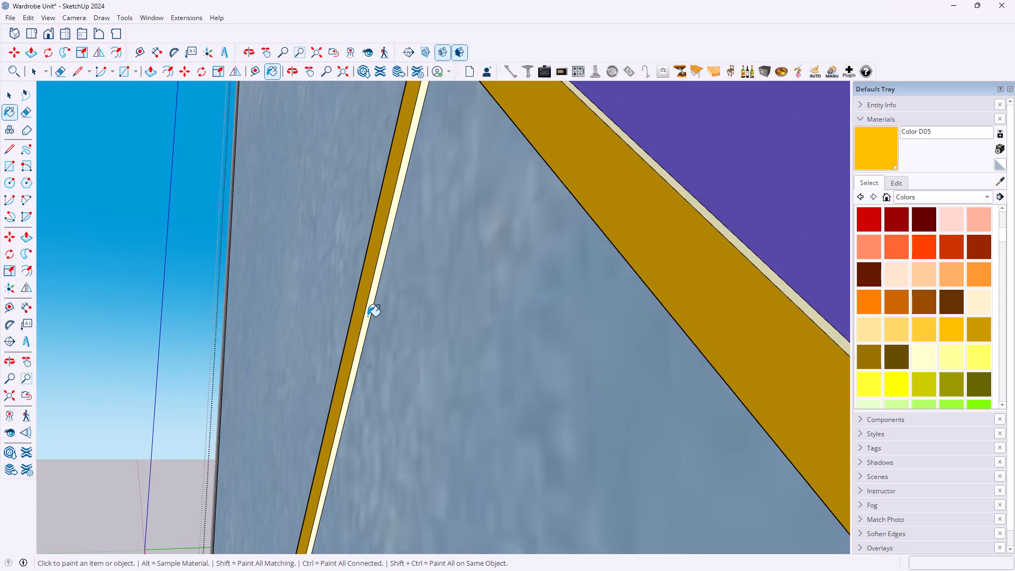
{"action": "scroll", "coordinate": [367, 316], "scroll_direction": "up", "scroll_amount": 3}
{"action": "left_click", "coordinate": [368, 315]}
Paint the edge face of the left door's inner strip below the lower crossing, along the purple panel, with Color D05.
{"action": "scroll", "coordinate": [392, 303], "scroll_direction": "down", "scroll_amount": 7}
{"action": "scroll", "coordinate": [398, 302], "scroll_direction": "up", "scroll_amount": 1}
{"action": "scroll", "coordinate": [398, 302], "scroll_direction": "down", "scroll_amount": 6}
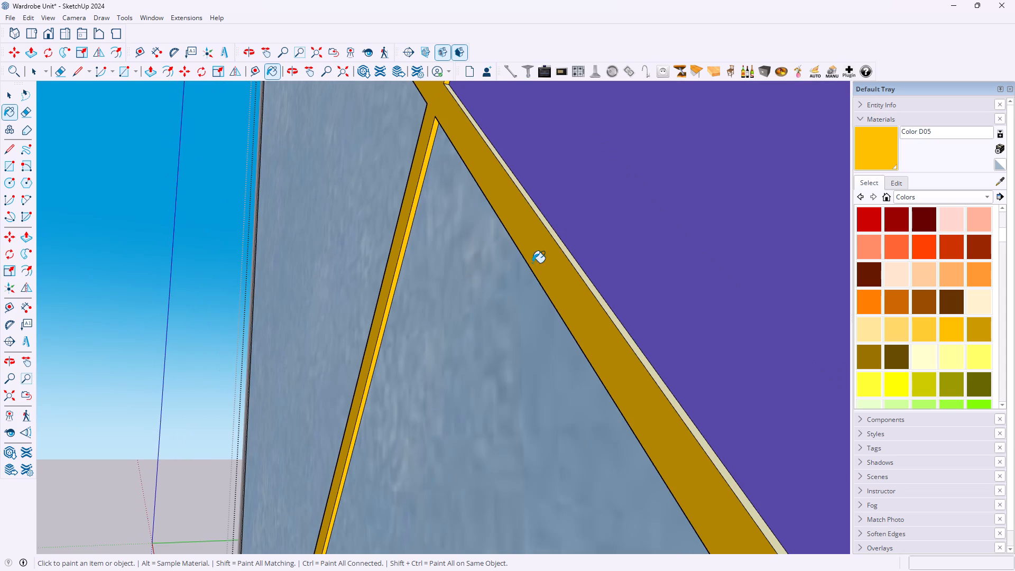
{"action": "scroll", "coordinate": [564, 238], "scroll_direction": "up", "scroll_amount": 11}
{"action": "left_click", "coordinate": [547, 247]}
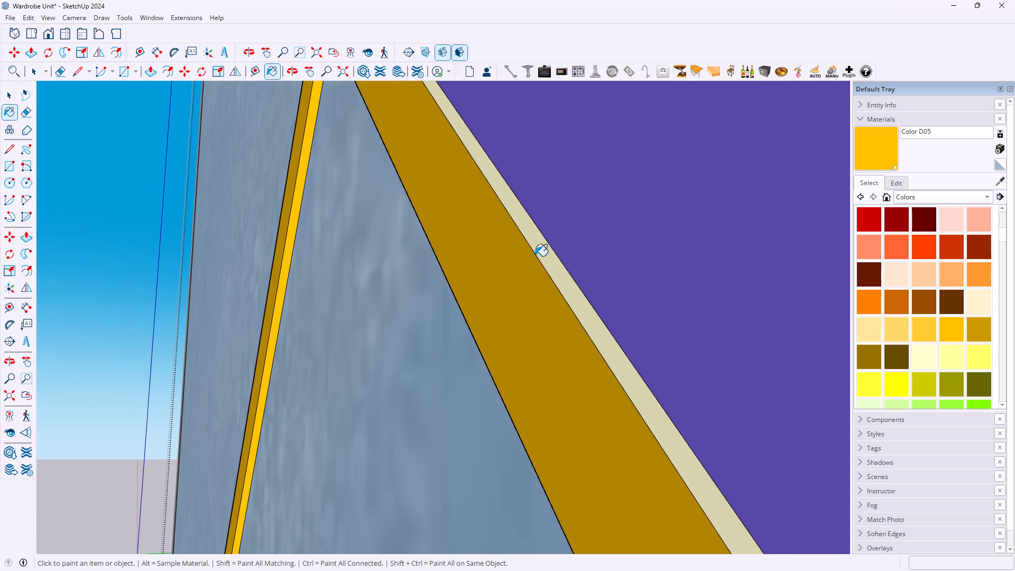
Below the left door's lower crossing, paint the outer strip's edge along the outer blue panel and the inner strip's edge along the bottom triangle with Color D05.
{"action": "scroll", "coordinate": [492, 263], "scroll_direction": "down", "scroll_amount": 17}
{"action": "middle_click_drag", "start_coordinate": [460, 260], "coordinate": [864, 234]}
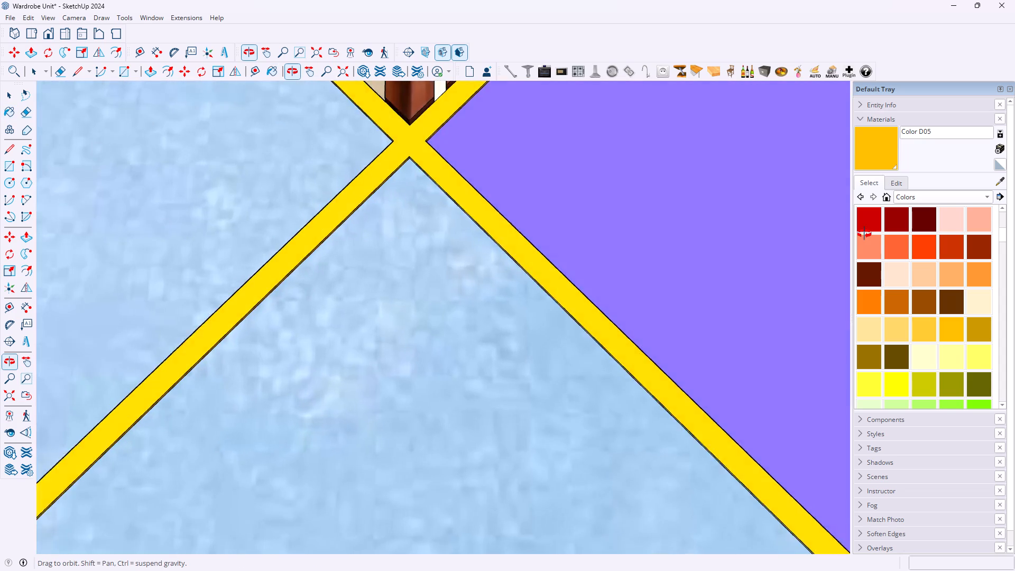
{"action": "middle_click_drag", "start_coordinate": [864, 234], "coordinate": [924, 224]}
{"action": "middle_click_drag", "start_coordinate": [462, 256], "coordinate": [694, 251]}
{"action": "middle_click_drag", "start_coordinate": [468, 243], "coordinate": [555, 273]}
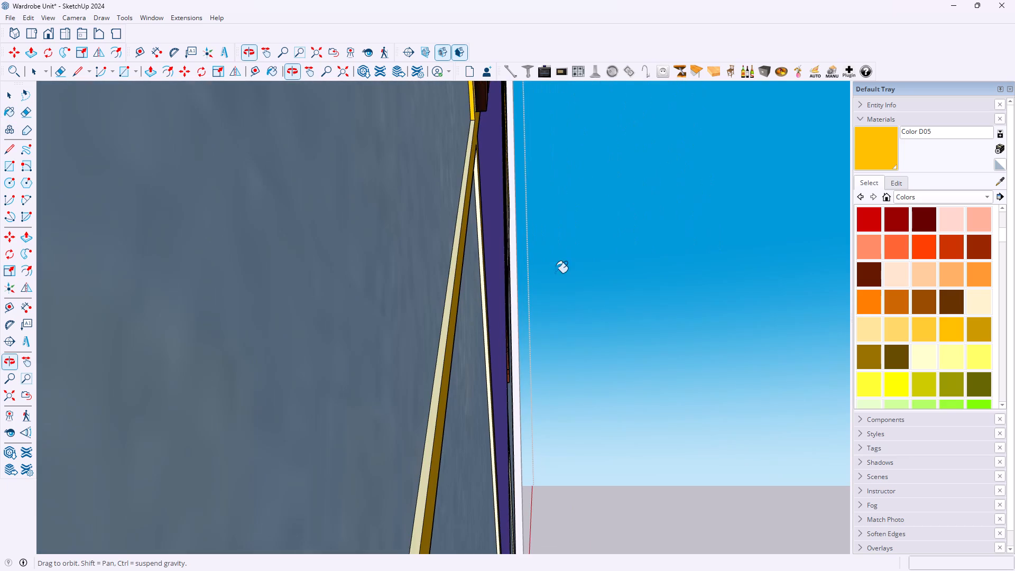
{"action": "middle_click_drag", "start_coordinate": [555, 273], "coordinate": [568, 272]}
{"action": "left_click", "coordinate": [454, 270]}
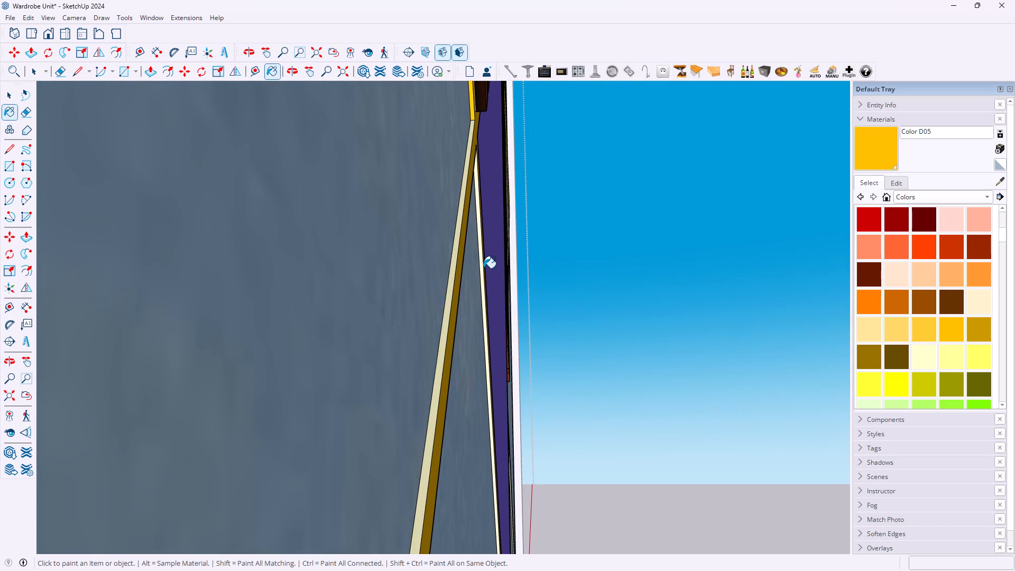
{"action": "left_click", "coordinate": [482, 269]}
Below the right door's lower crossing, paint the inner strip's edge along the purple panel and the outer strip's edge along the bottom triangle with Color D05.
{"action": "scroll", "coordinate": [525, 320], "scroll_direction": "down", "scroll_amount": 11}
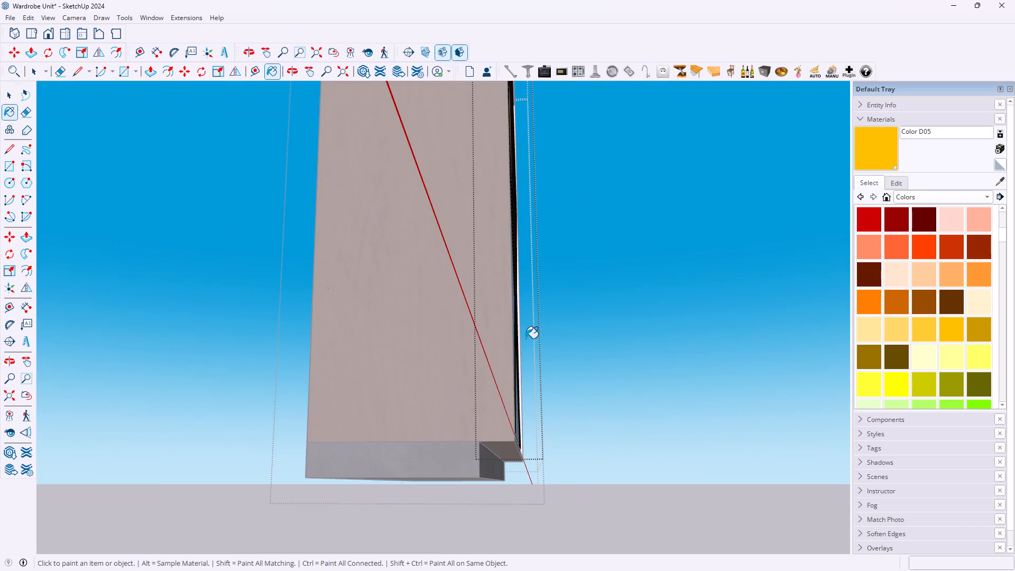
{"action": "middle_click_drag", "start_coordinate": [599, 353], "coordinate": [469, 368]}
{"action": "scroll", "coordinate": [593, 357], "scroll_direction": "up", "scroll_amount": 10}
{"action": "scroll", "coordinate": [502, 377], "scroll_direction": "up", "scroll_amount": 2}
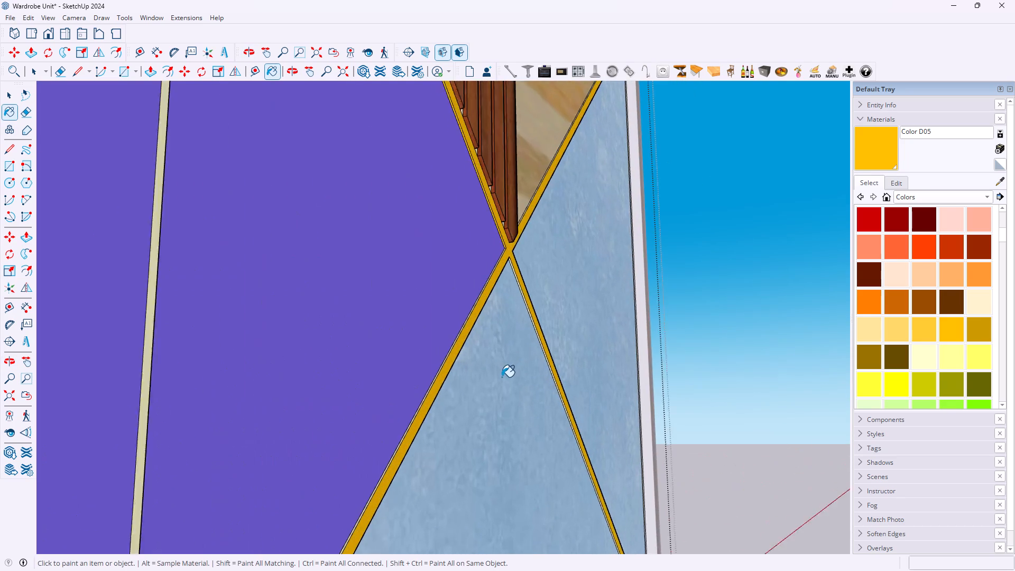
{"action": "scroll", "coordinate": [502, 377], "scroll_direction": "up", "scroll_amount": 5}
{"action": "scroll", "coordinate": [460, 316], "scroll_direction": "up", "scroll_amount": 4}
{"action": "middle_click_drag", "start_coordinate": [427, 315], "coordinate": [505, 317]}
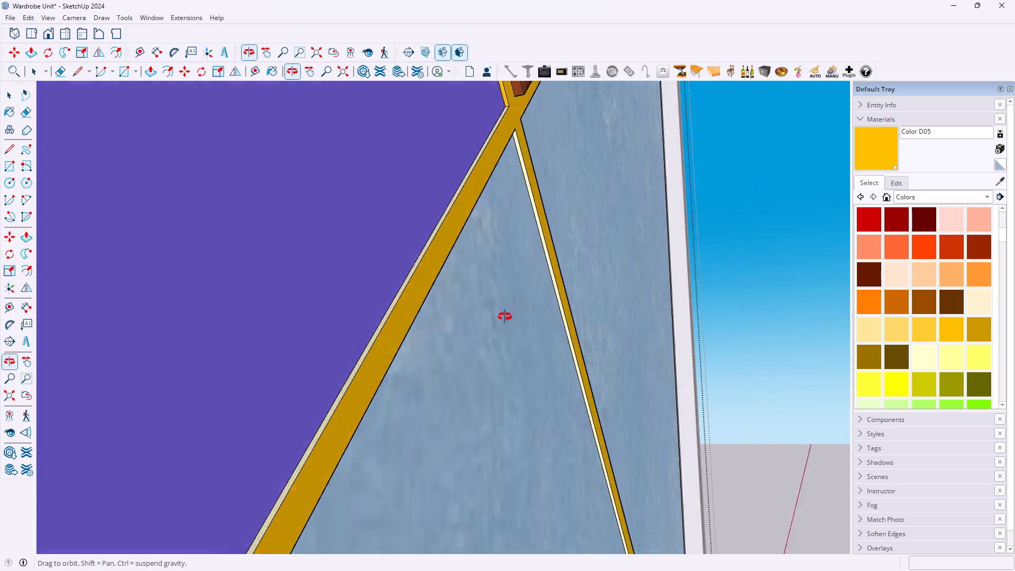
{"action": "middle_click_drag", "start_coordinate": [505, 317], "coordinate": [553, 320]}
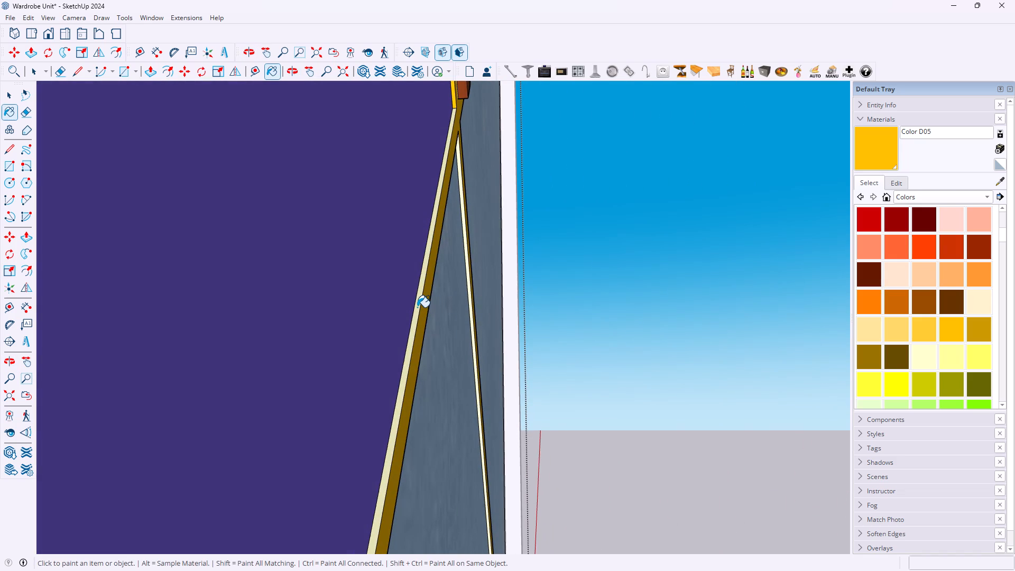
{"action": "left_click", "coordinate": [417, 307]}
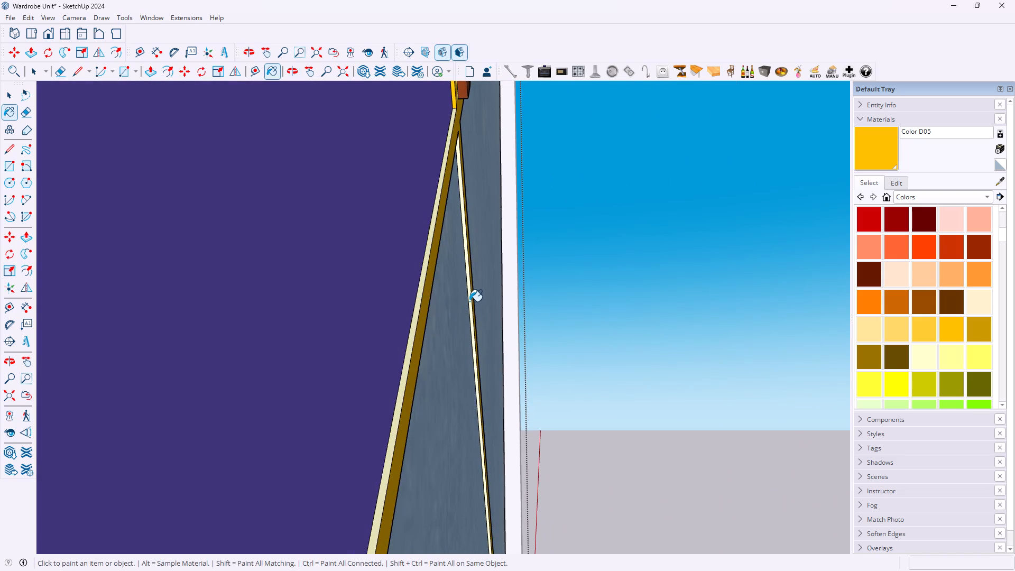
{"action": "left_click", "coordinate": [469, 301]}
Paint the edge face of the right door's inner strip below the lower crossing, along the bottom blue triangle, with Color D05.
{"action": "scroll", "coordinate": [474, 302], "scroll_direction": "up", "scroll_amount": 1}
{"action": "middle_click_drag", "start_coordinate": [472, 305], "coordinate": [11, 274]}
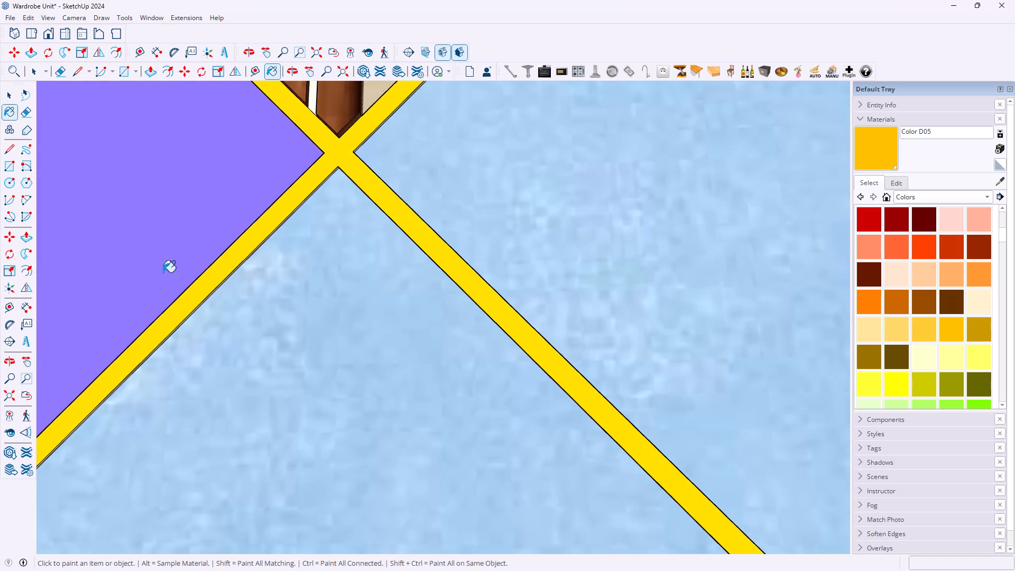
{"action": "scroll", "coordinate": [401, 280], "scroll_direction": "up", "scroll_amount": 1}
{"action": "middle_click_drag", "start_coordinate": [386, 283], "coordinate": [197, 284]}
{"action": "middle_click_drag", "start_coordinate": [416, 267], "coordinate": [293, 290]}
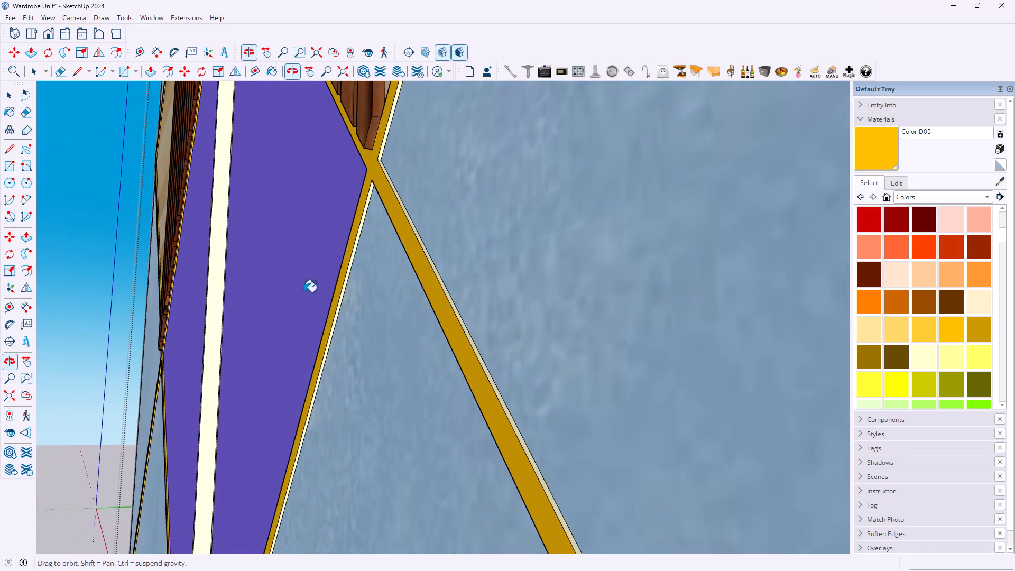
{"action": "scroll", "coordinate": [347, 280], "scroll_direction": "up", "scroll_amount": 10}
{"action": "left_click", "coordinate": [345, 277]}
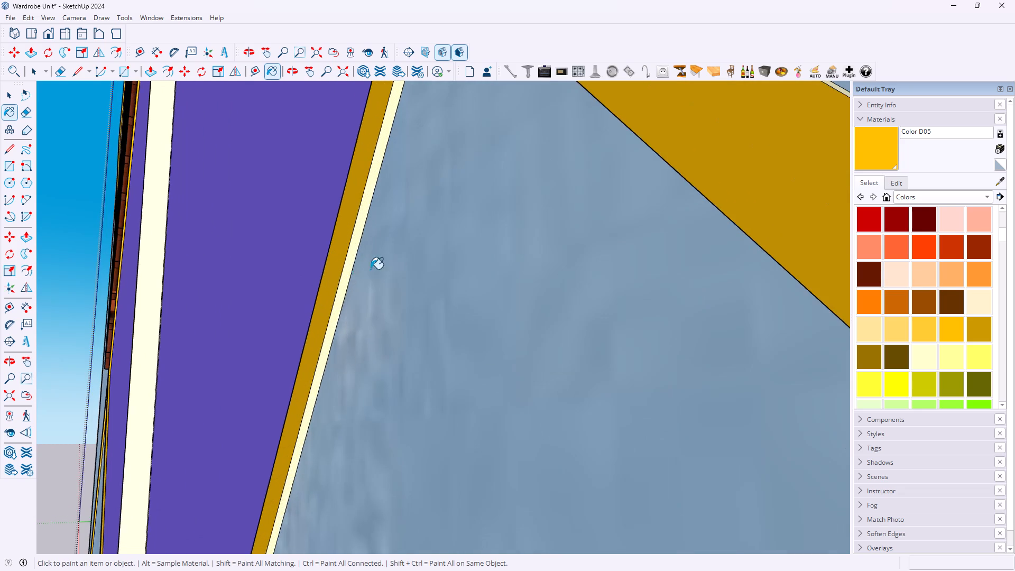
Paint the two strip edge faces bordering the outer blue panel at the right door's lower crossing with Color D05.
{"action": "scroll", "coordinate": [461, 255], "scroll_direction": "down", "scroll_amount": 11}
{"action": "middle_click_drag", "start_coordinate": [635, 232], "coordinate": [479, 284]}
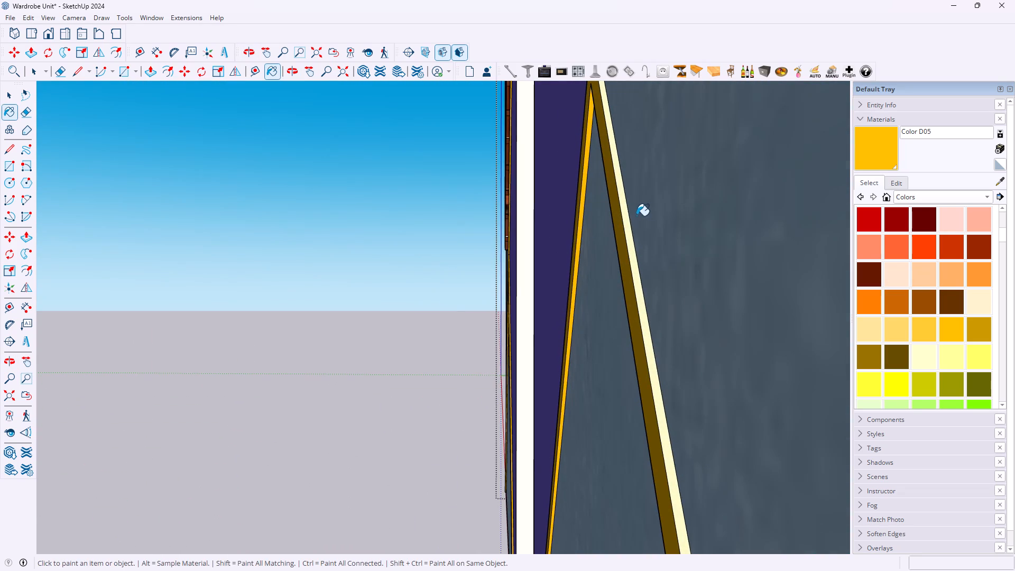
{"action": "left_click", "coordinate": [626, 226]}
{"action": "scroll", "coordinate": [625, 222], "scroll_direction": "down", "scroll_amount": 11}
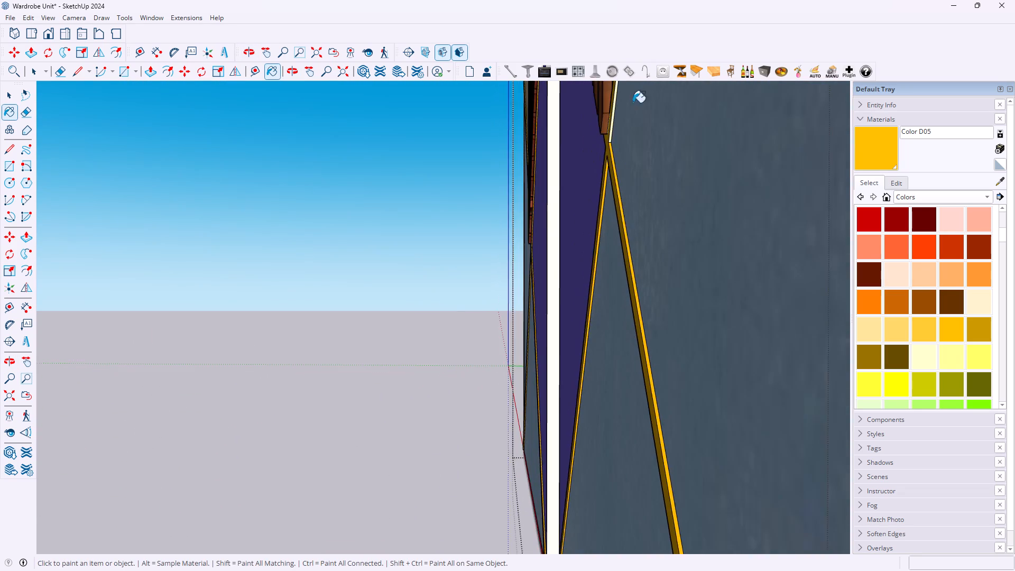
{"action": "scroll", "coordinate": [617, 86], "scroll_direction": "up", "scroll_amount": 15}
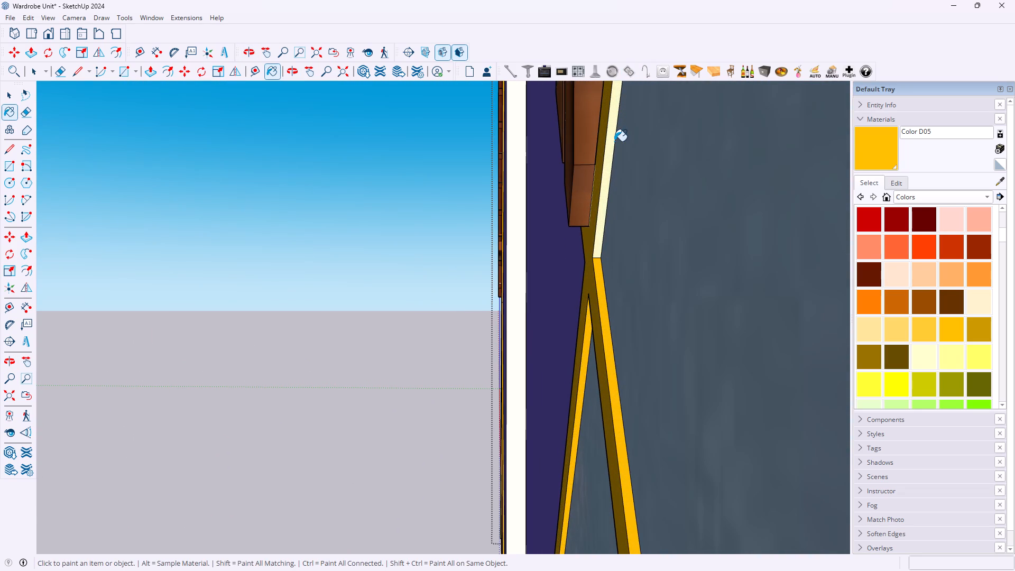
{"action": "left_click", "coordinate": [611, 143]}
Paint the right door's upper purple panel with Color D05.
{"action": "scroll", "coordinate": [606, 149], "scroll_direction": "down", "scroll_amount": 18}
{"action": "scroll", "coordinate": [623, 142], "scroll_direction": "up", "scroll_amount": 1}
{"action": "scroll", "coordinate": [623, 141], "scroll_direction": "down", "scroll_amount": 5}
{"action": "scroll", "coordinate": [622, 143], "scroll_direction": "up", "scroll_amount": 1}
{"action": "scroll", "coordinate": [622, 143], "scroll_direction": "down", "scroll_amount": 3}
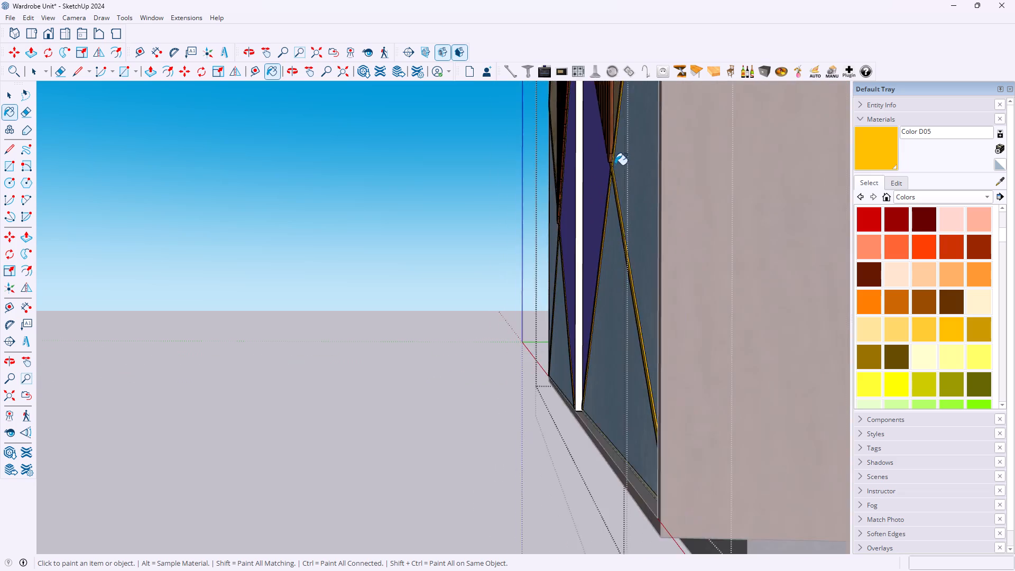
{"action": "scroll", "coordinate": [615, 165], "scroll_direction": "down", "scroll_amount": 7}
{"action": "scroll", "coordinate": [617, 154], "scroll_direction": "down", "scroll_amount": 19}
{"action": "scroll", "coordinate": [596, 171], "scroll_direction": "up", "scroll_amount": 7}
{"action": "middle_click_drag", "start_coordinate": [596, 168], "coordinate": [602, 160]}
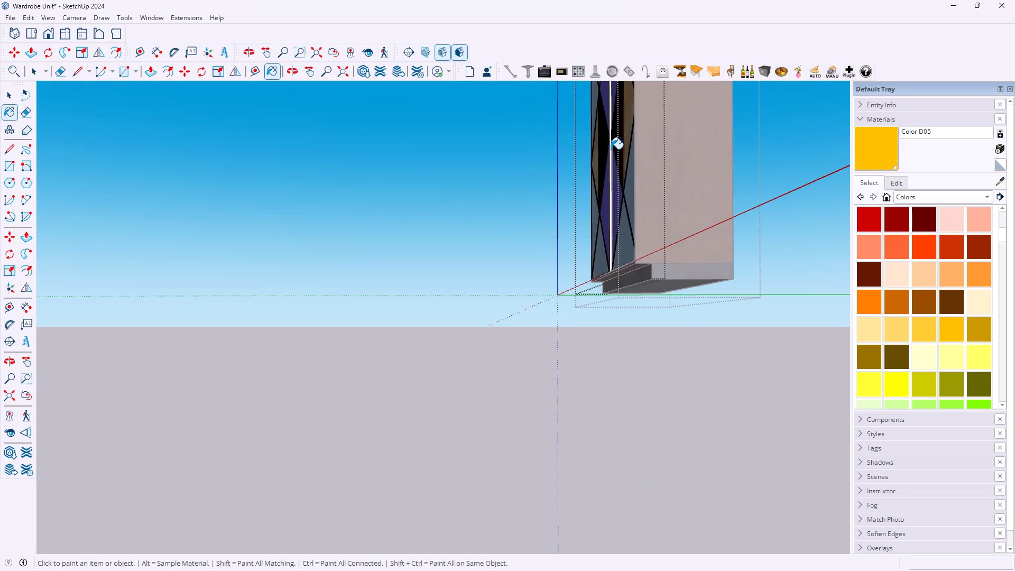
{"action": "scroll", "coordinate": [611, 148], "scroll_direction": "up", "scroll_amount": 10}
{"action": "scroll", "coordinate": [568, 148], "scroll_direction": "up", "scroll_amount": 5}
{"action": "scroll", "coordinate": [580, 141], "scroll_direction": "down", "scroll_amount": 13}
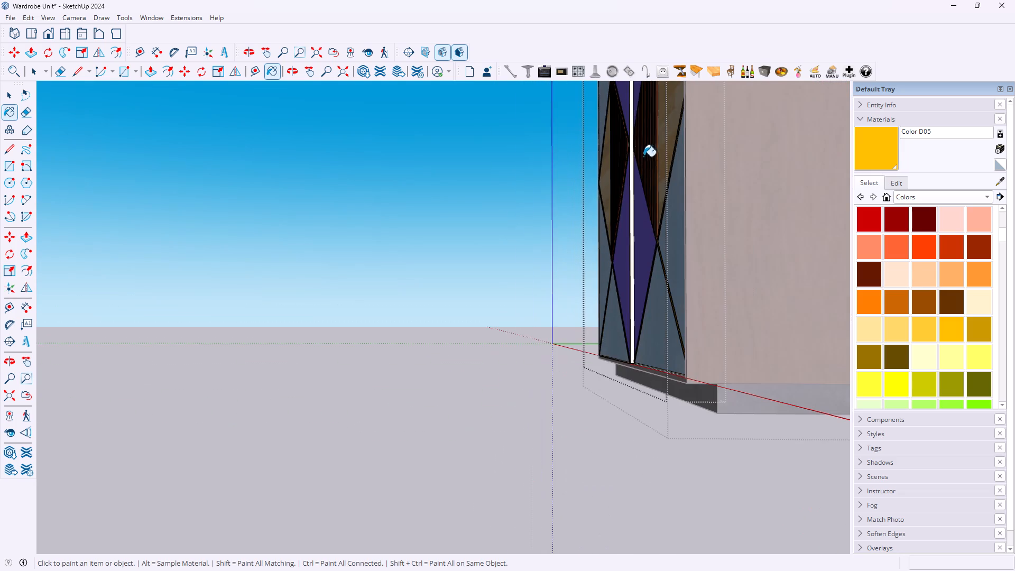
{"action": "scroll", "coordinate": [651, 137], "scroll_direction": "down", "scroll_amount": 10}
{"action": "middle_click_drag", "start_coordinate": [557, 199], "coordinate": [841, 292]}
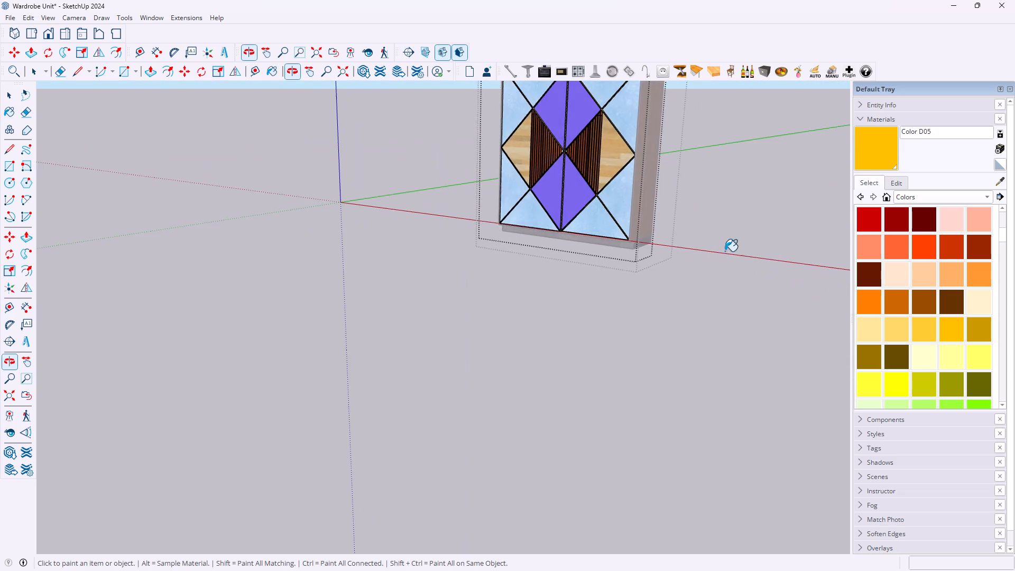
{"action": "scroll", "coordinate": [564, 173], "scroll_direction": "down", "scroll_amount": 5}
{"action": "scroll", "coordinate": [547, 129], "scroll_direction": "up", "scroll_amount": 9}
{"action": "scroll", "coordinate": [593, 156], "scroll_direction": "up", "scroll_amount": 4}
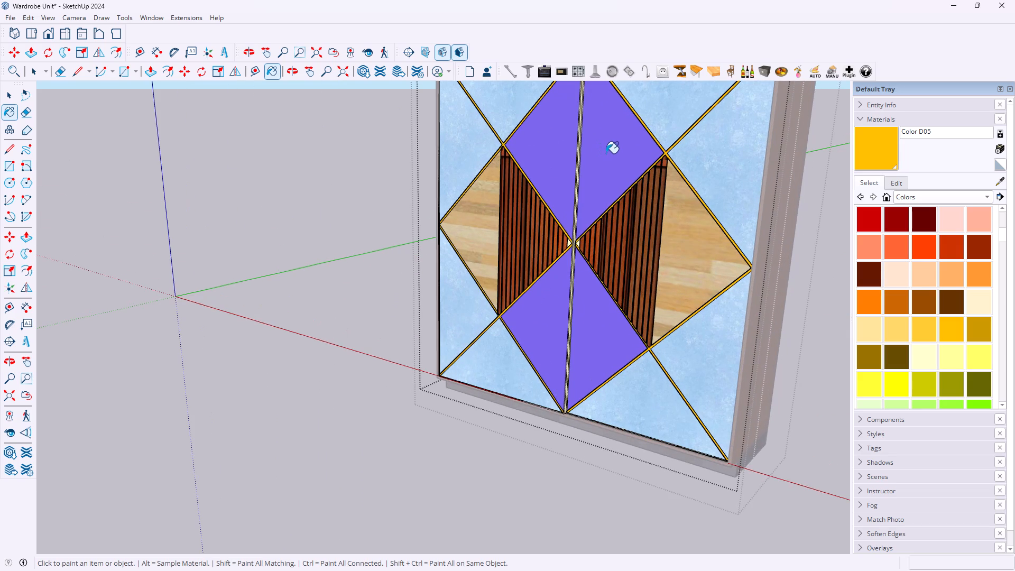
{"action": "left_click", "coordinate": [606, 154]}
{"action": "key", "text": "space"}
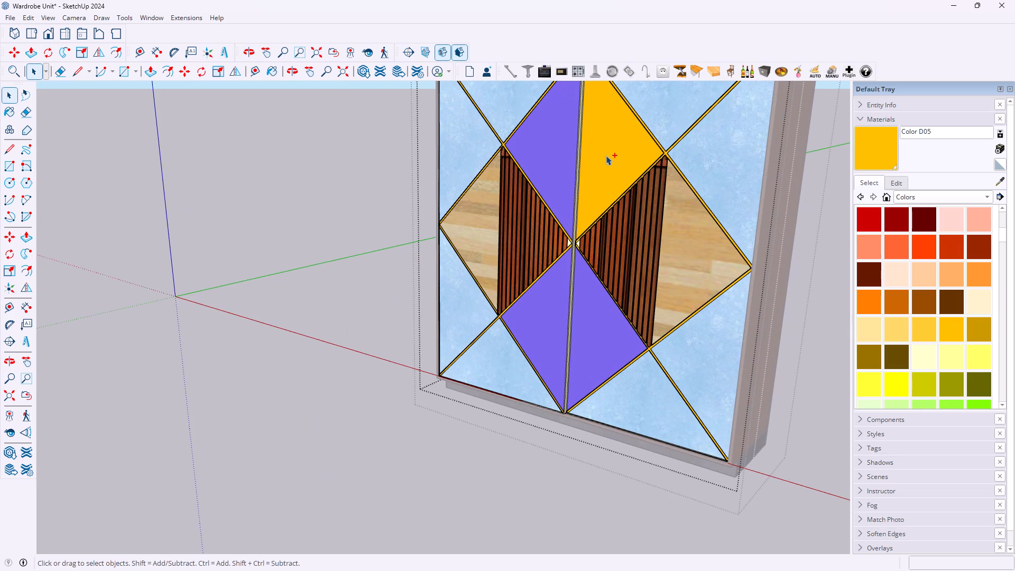
Undo the last Color D05 fill on the right door's upper purple panel and finish editing the door.
{"action": "key", "text": "ctrl+z"}
{"action": "scroll", "coordinate": [521, 164], "scroll_direction": "down", "scroll_amount": 7}
{"action": "middle_click_drag", "start_coordinate": [534, 244], "coordinate": [651, 246]}
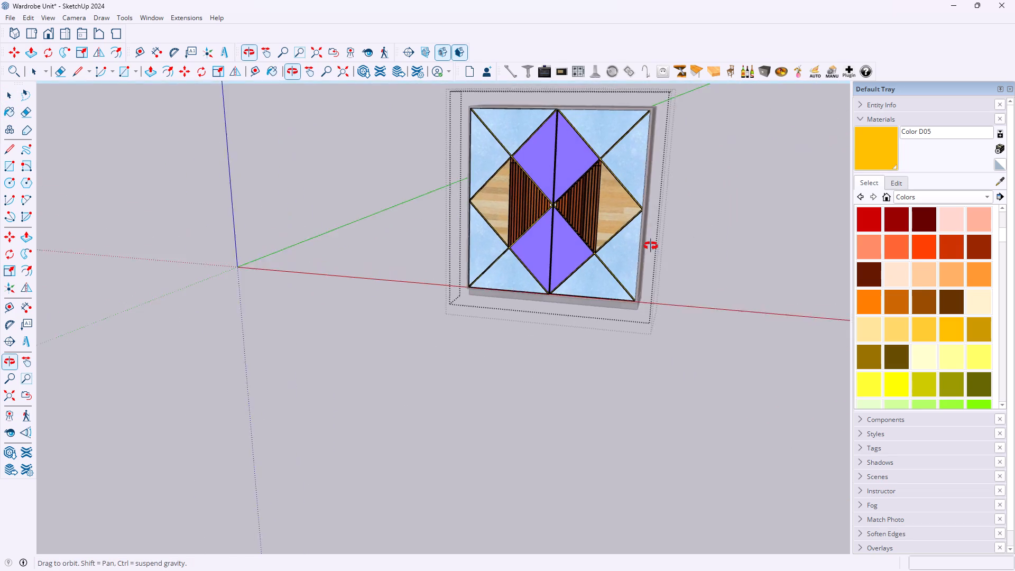
{"action": "middle_click_drag", "start_coordinate": [651, 246], "coordinate": [680, 226]}
{"action": "key", "text": "space"}
{"action": "left_click", "coordinate": [691, 206]}
Examine the painted strips, panels and slats across the whole wardrobe front.
{"action": "scroll", "coordinate": [586, 170], "scroll_direction": "up", "scroll_amount": 3}
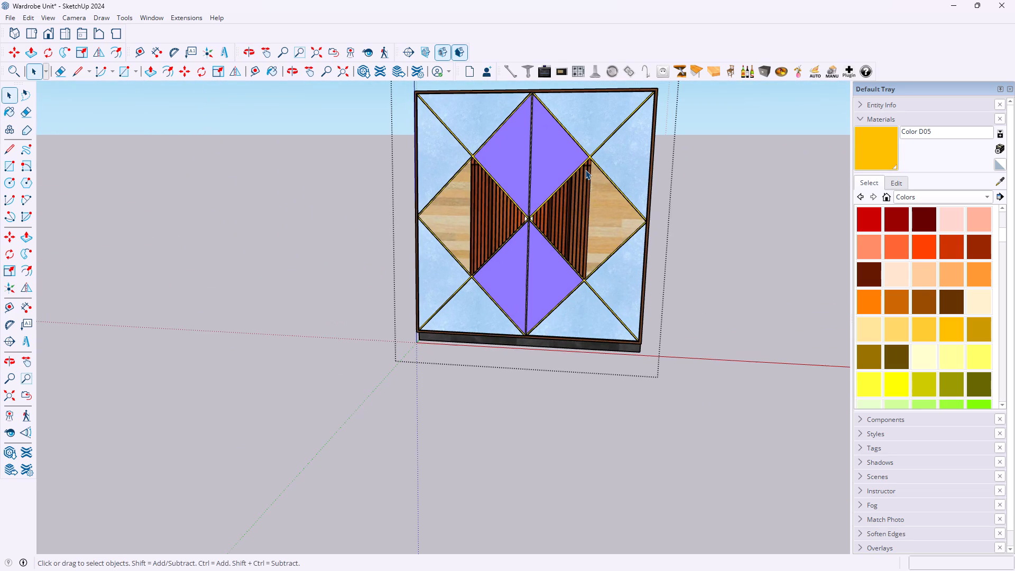
{"action": "scroll", "coordinate": [593, 277], "scroll_direction": "up", "scroll_amount": 3}
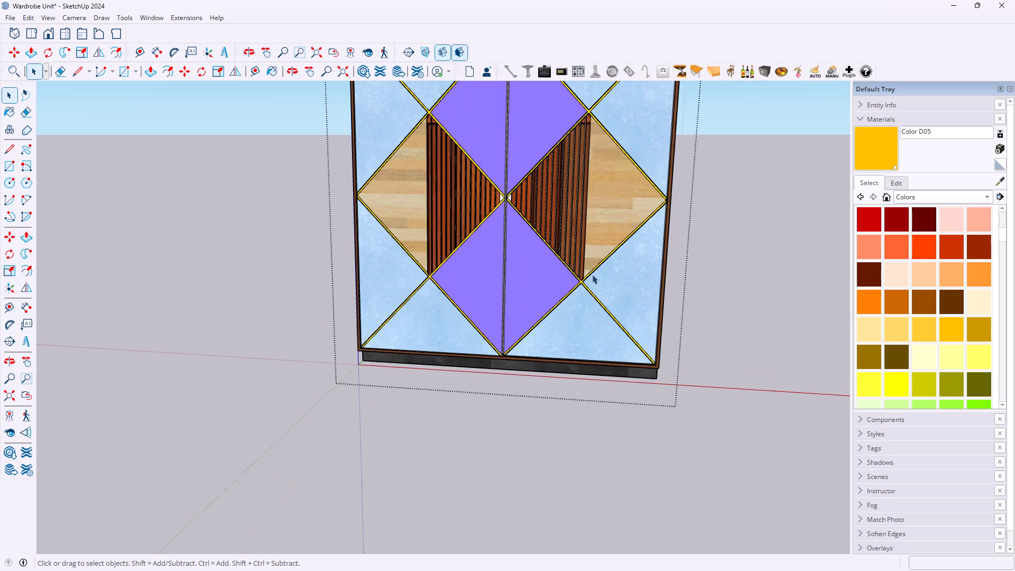
{"action": "middle_click_drag", "start_coordinate": [522, 274], "coordinate": [519, 270]}
{"action": "scroll", "coordinate": [534, 228], "scroll_direction": "down", "scroll_amount": 6}
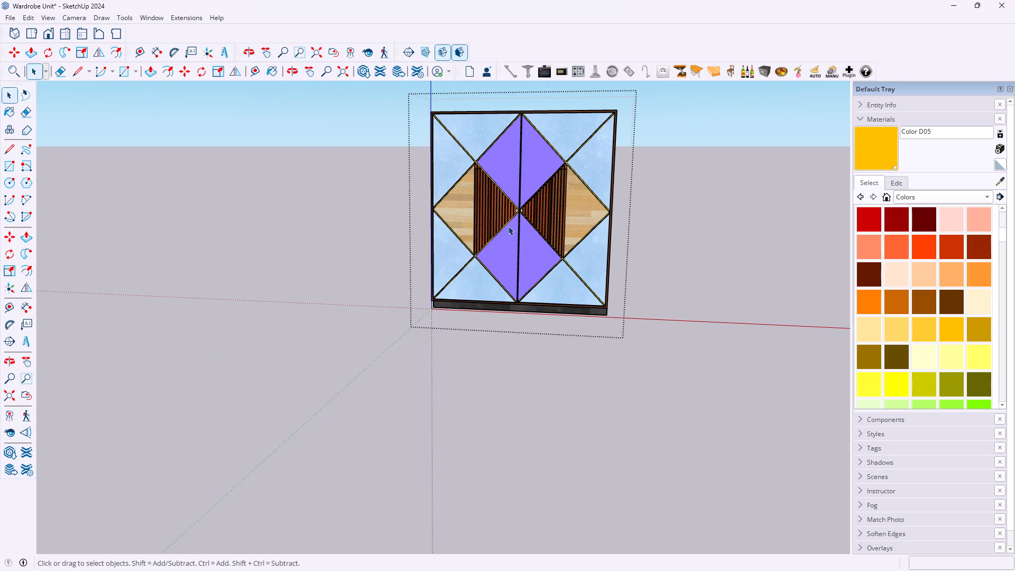
{"action": "scroll", "coordinate": [526, 158], "scroll_direction": "up", "scroll_amount": 3}
{"action": "scroll", "coordinate": [534, 100], "scroll_direction": "up", "scroll_amount": 2}
{"action": "middle_click_drag", "start_coordinate": [468, 185], "coordinate": [500, 159]}
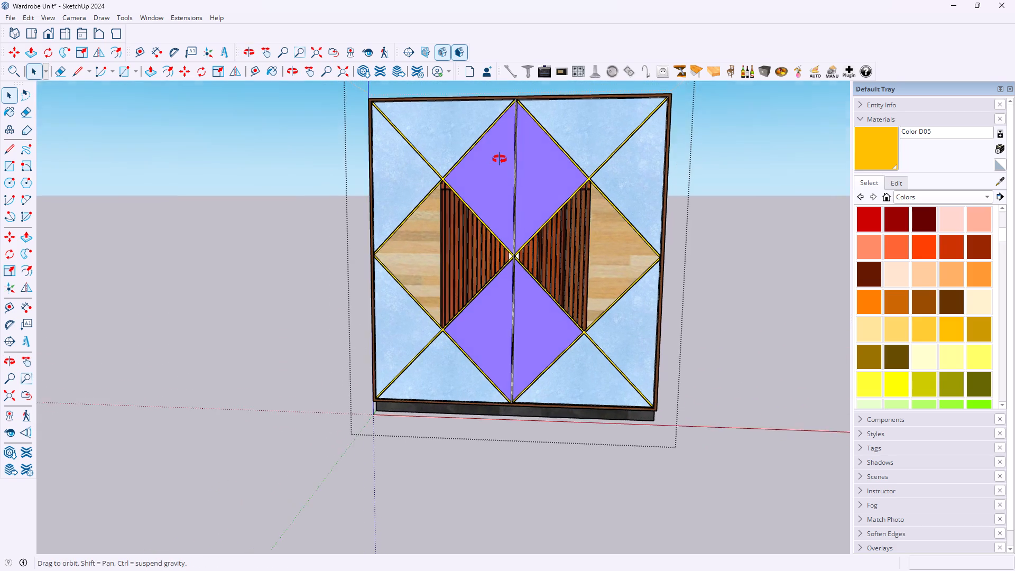
{"action": "middle_click_drag", "start_coordinate": [500, 159], "coordinate": [496, 146]}
Close the wardrobe group and insert a metal bar handle component on the left door's wood panel.
{"action": "left_click", "coordinate": [722, 186]}
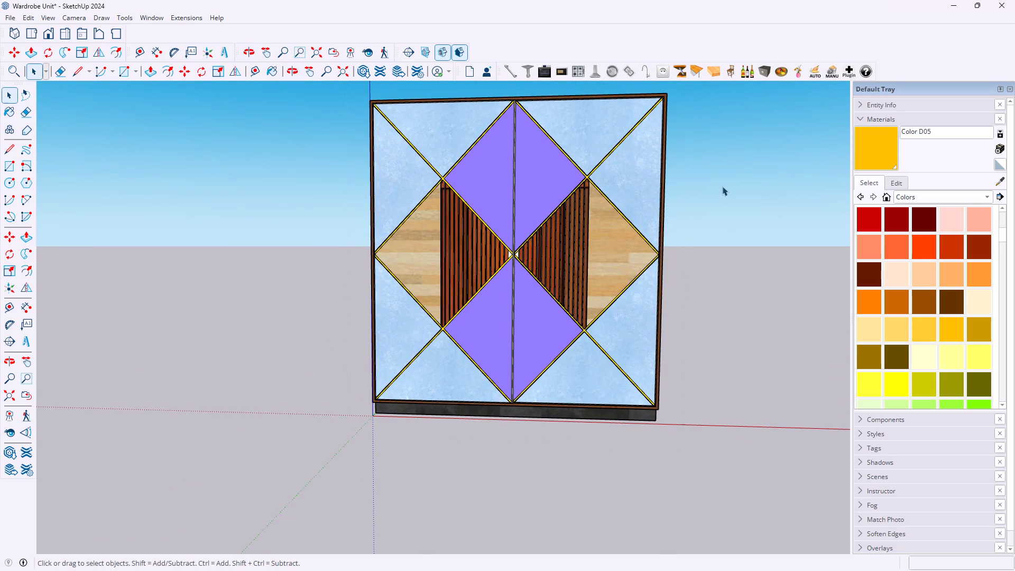
{"action": "scroll", "coordinate": [505, 76], "scroll_direction": "up", "scroll_amount": 5}
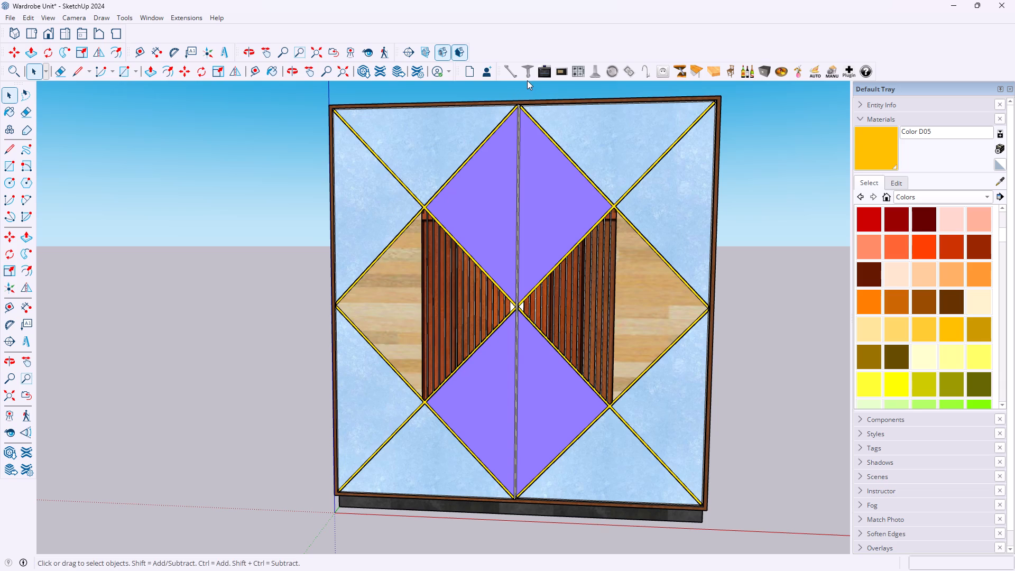
{"action": "left_click", "coordinate": [516, 69]}
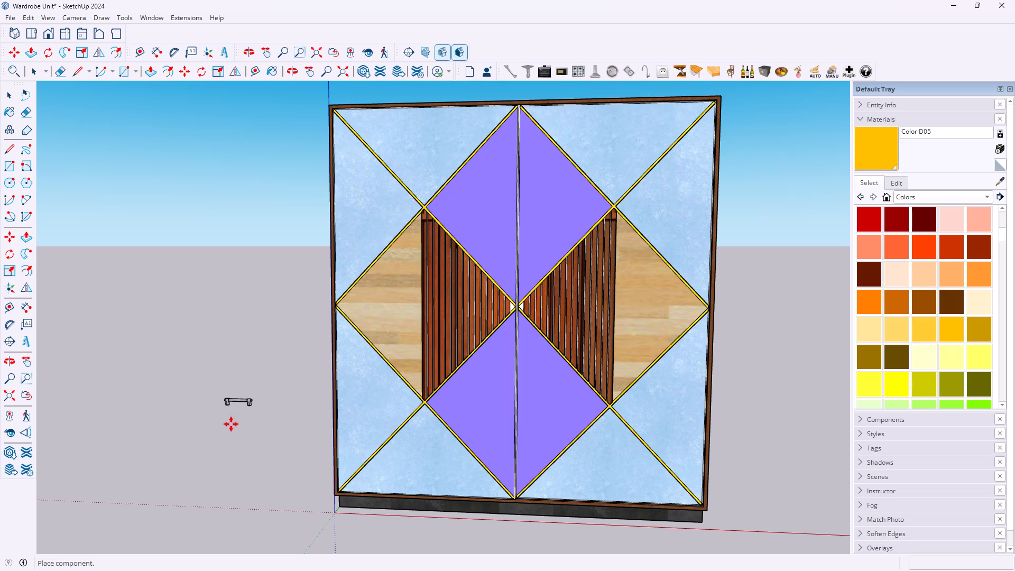
{"action": "left_click", "coordinate": [376, 303]}
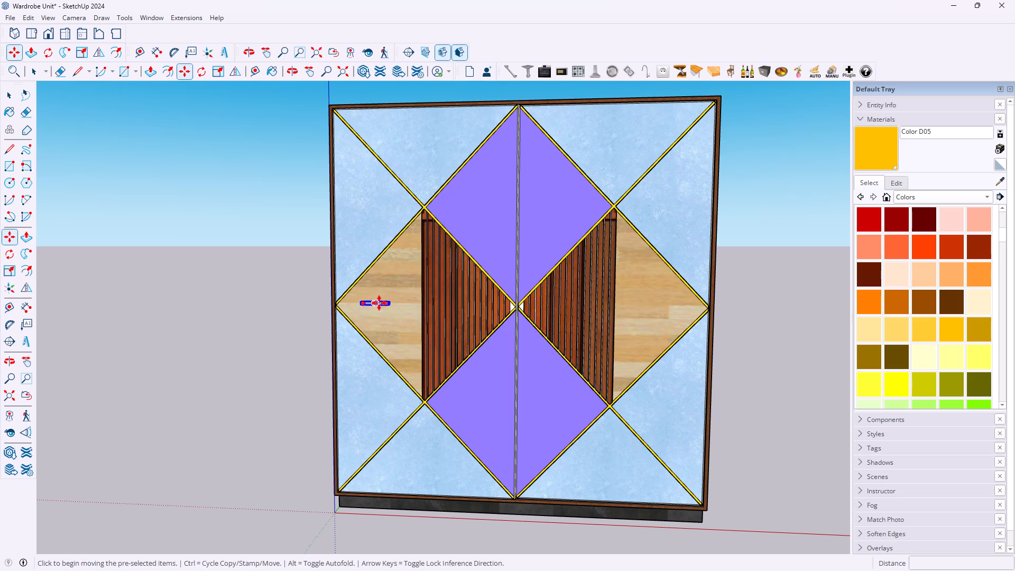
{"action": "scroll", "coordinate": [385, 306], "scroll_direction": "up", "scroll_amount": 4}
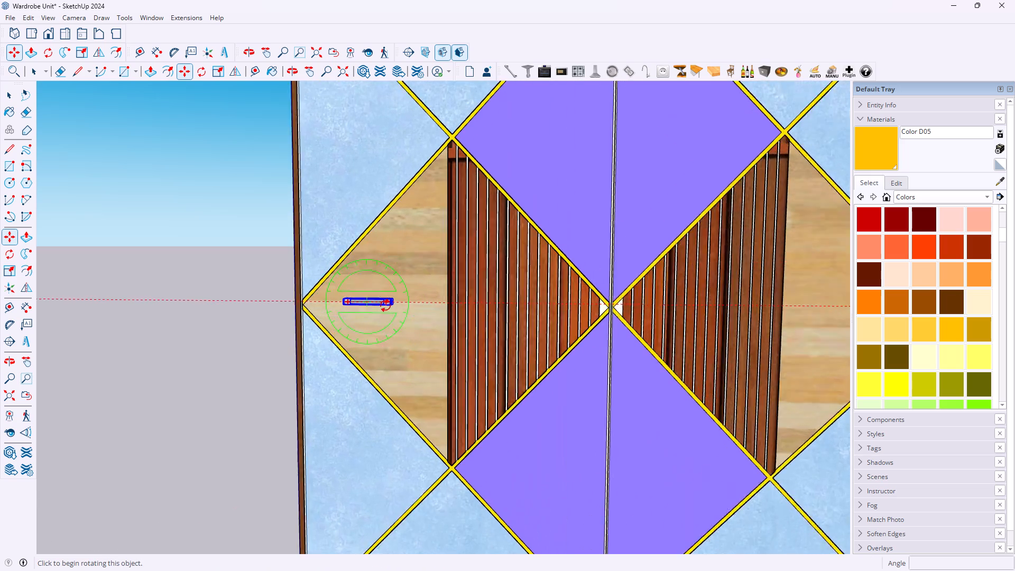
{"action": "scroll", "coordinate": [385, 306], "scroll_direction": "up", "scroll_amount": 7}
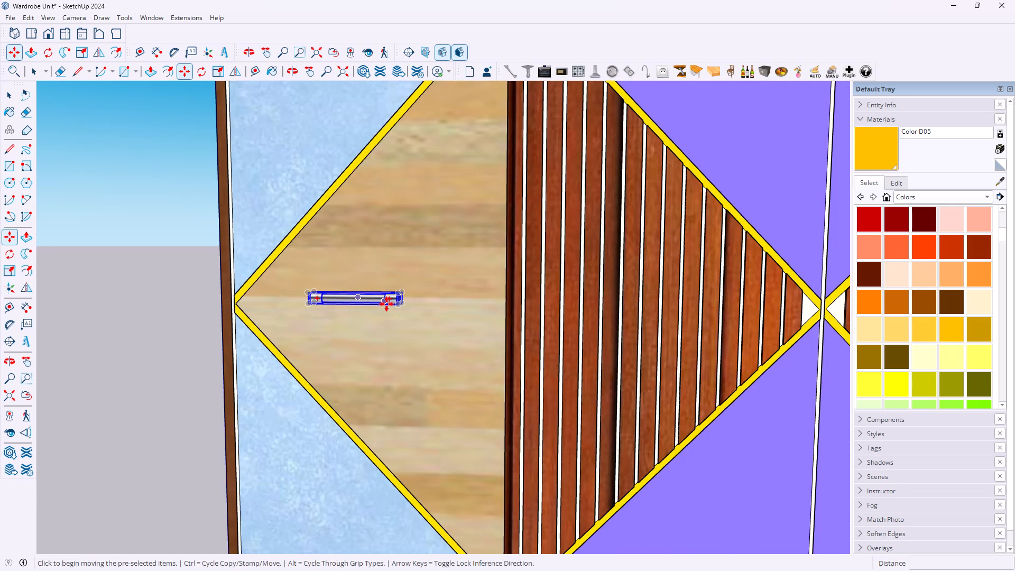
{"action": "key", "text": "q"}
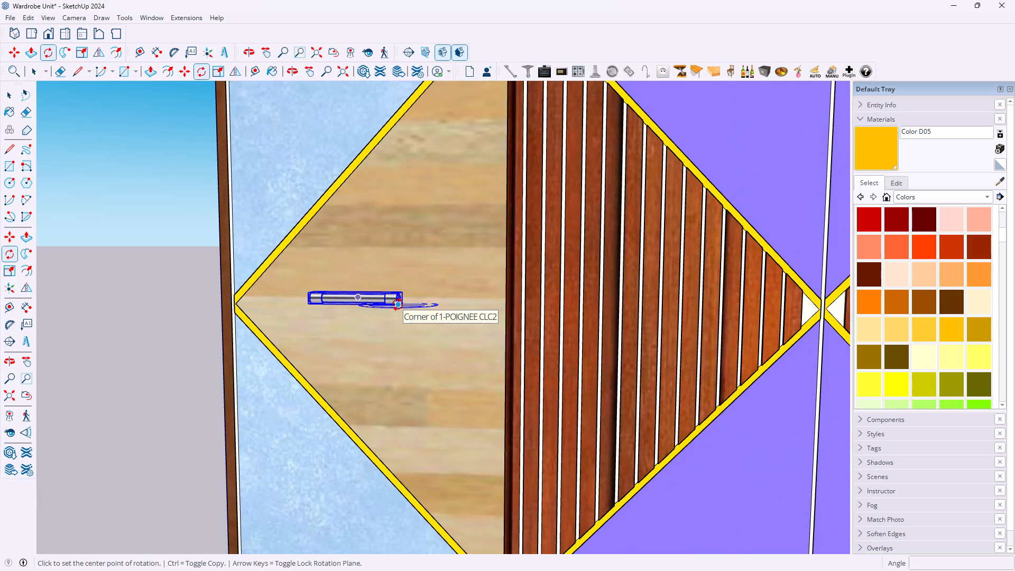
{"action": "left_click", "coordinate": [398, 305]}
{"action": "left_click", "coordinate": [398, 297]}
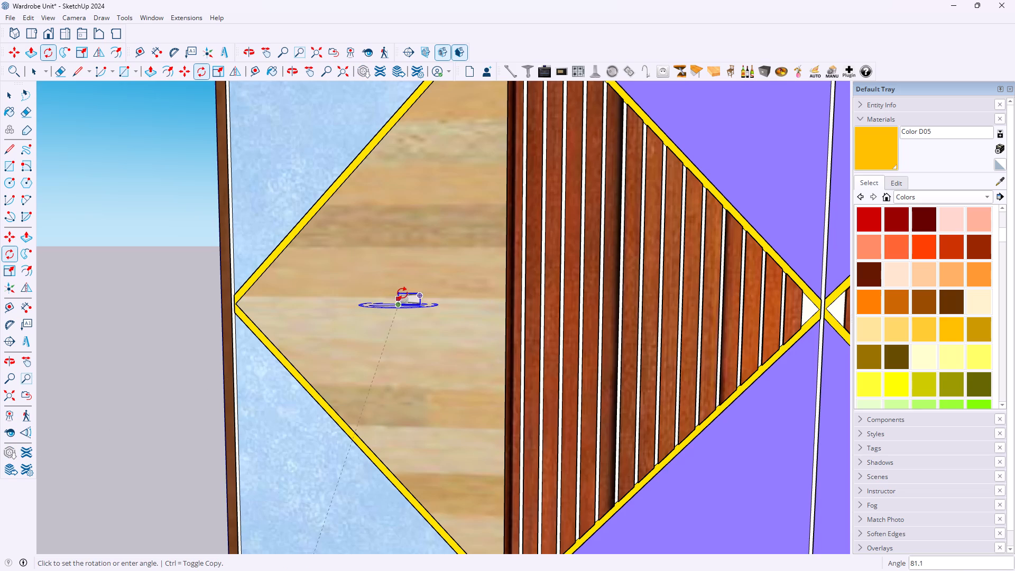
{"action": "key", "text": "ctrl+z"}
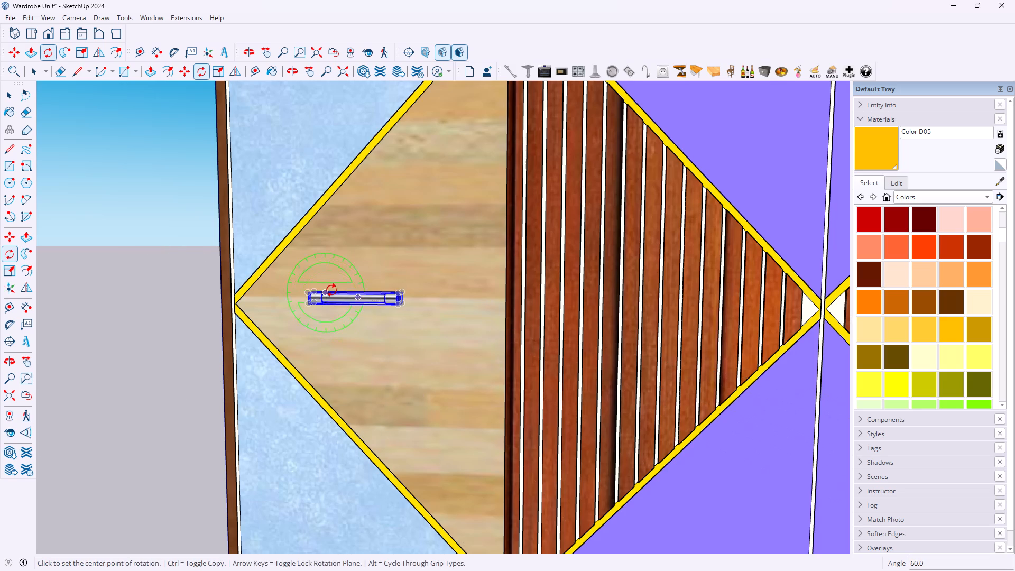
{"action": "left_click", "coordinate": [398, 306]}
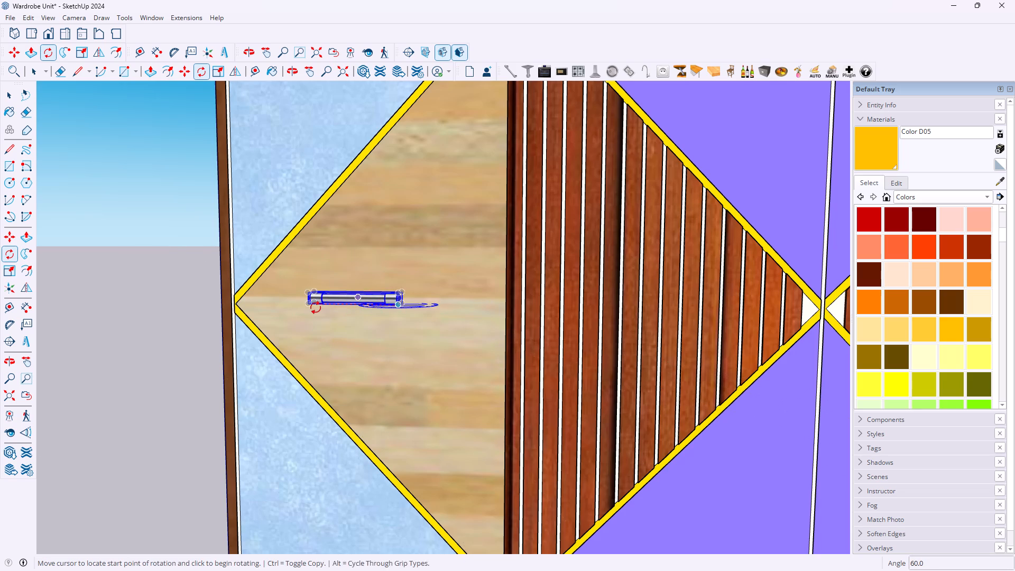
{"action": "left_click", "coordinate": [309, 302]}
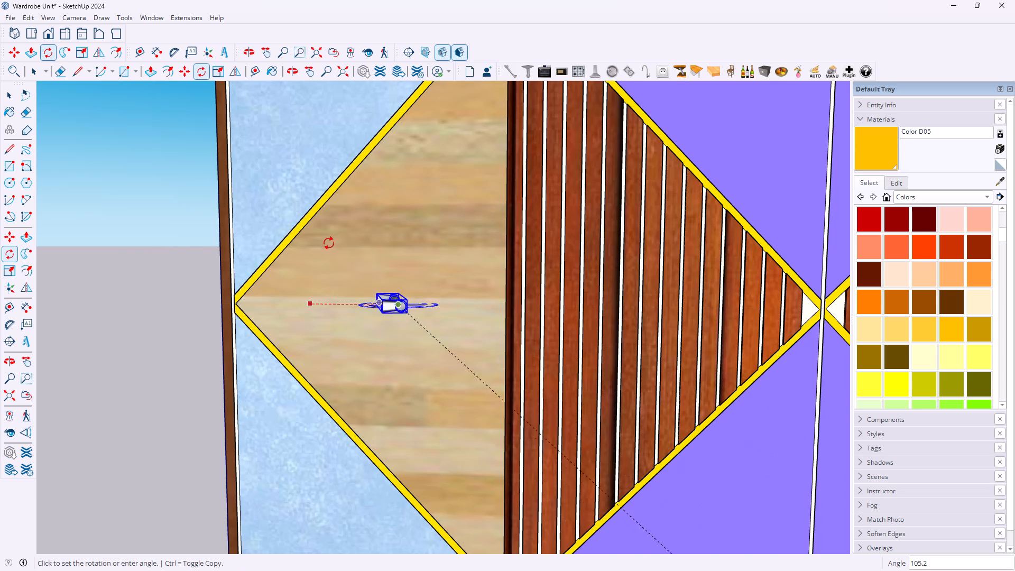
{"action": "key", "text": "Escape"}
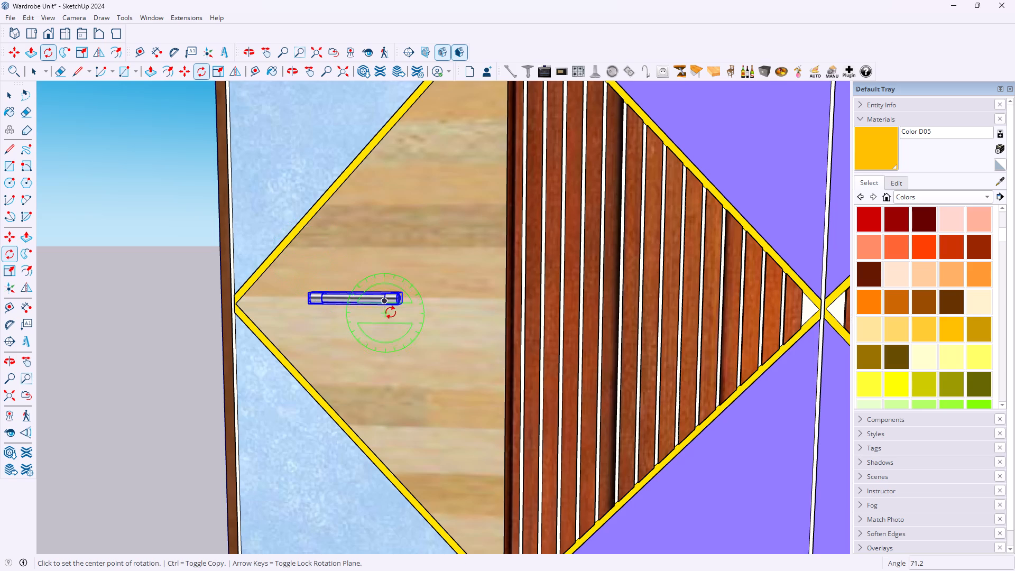
Rotate the handle 90 degrees in the door's plane about its lower inner corner so it stands vertical.
{"action": "scroll", "coordinate": [398, 315], "scroll_direction": "up", "scroll_amount": 11}
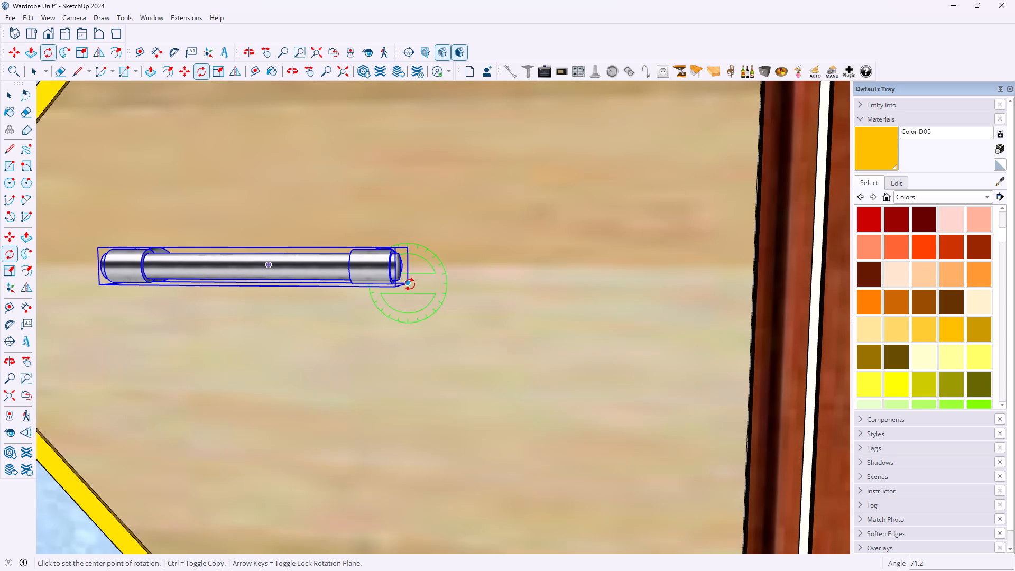
{"action": "left_click", "coordinate": [409, 284]}
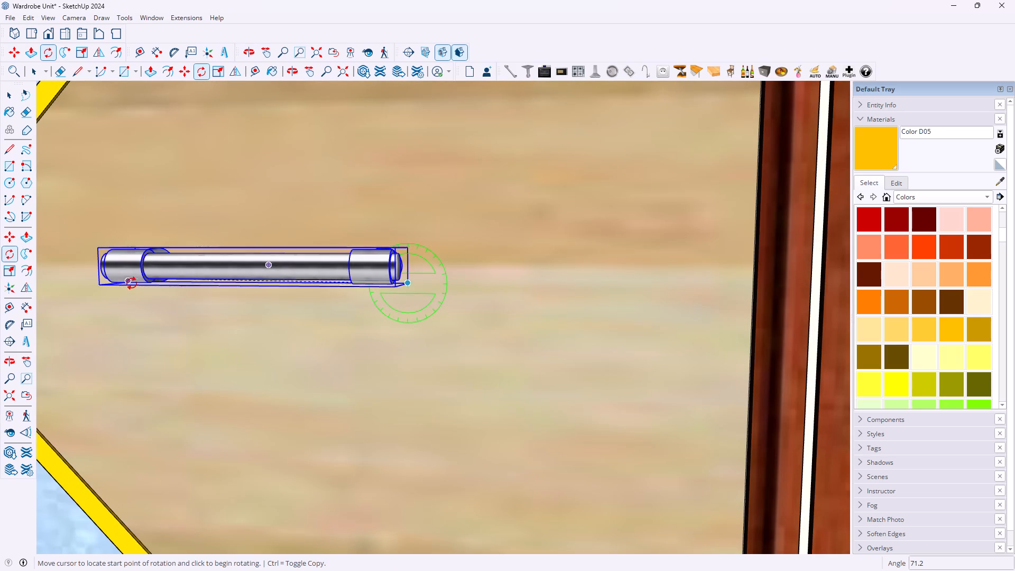
{"action": "left_click", "coordinate": [136, 281]}
{"action": "scroll", "coordinate": [343, 156], "scroll_direction": "down", "scroll_amount": 6}
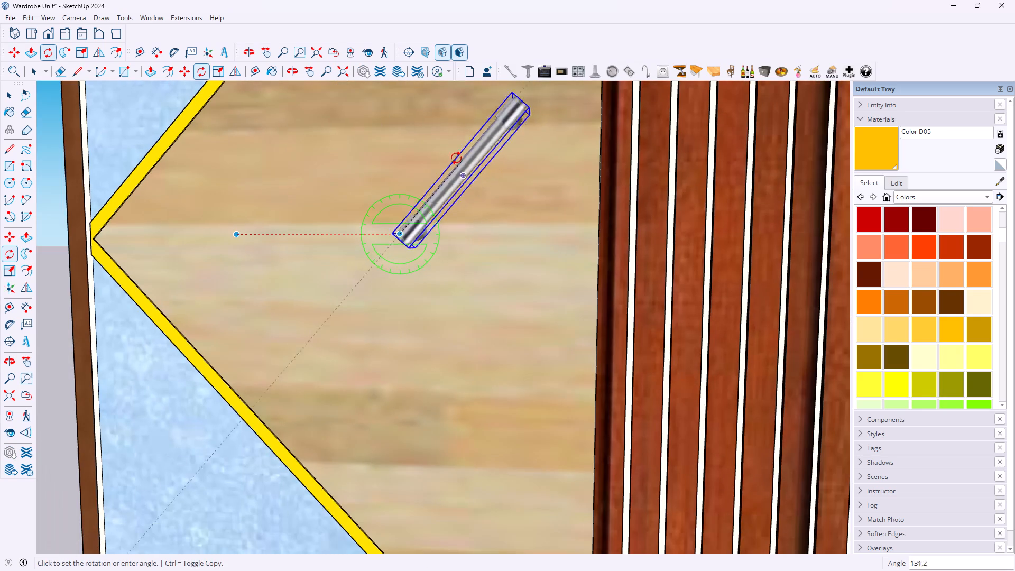
{"action": "type", "text": "90"}
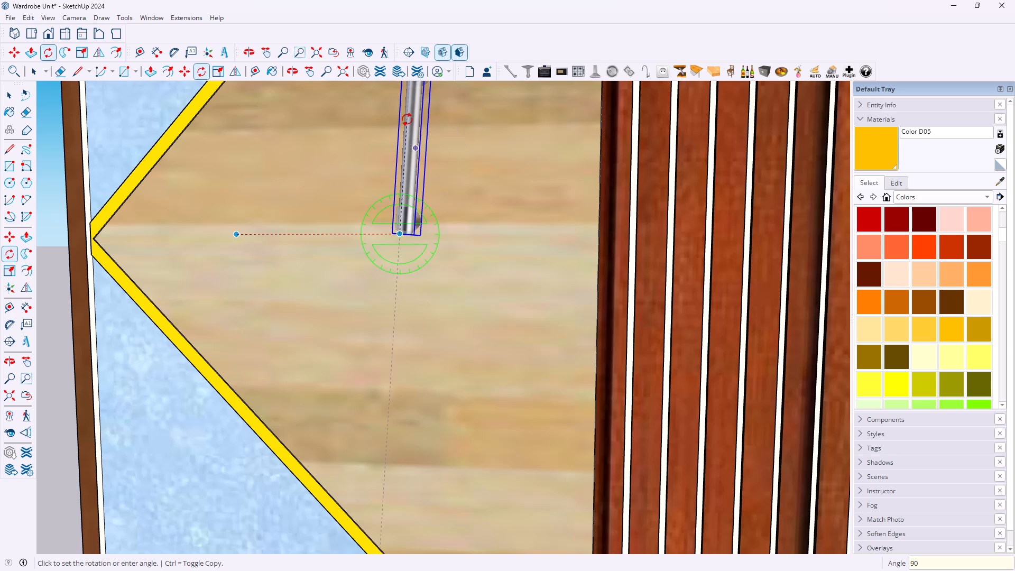
{"action": "key", "text": "Return"}
{"action": "scroll", "coordinate": [391, 164], "scroll_direction": "down", "scroll_amount": 12}
{"action": "key", "text": "space"}
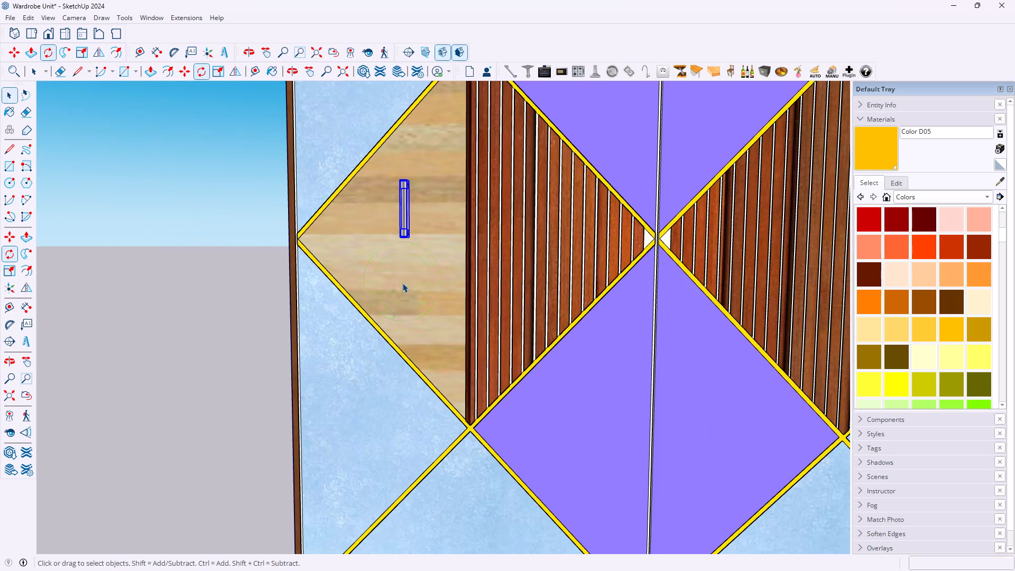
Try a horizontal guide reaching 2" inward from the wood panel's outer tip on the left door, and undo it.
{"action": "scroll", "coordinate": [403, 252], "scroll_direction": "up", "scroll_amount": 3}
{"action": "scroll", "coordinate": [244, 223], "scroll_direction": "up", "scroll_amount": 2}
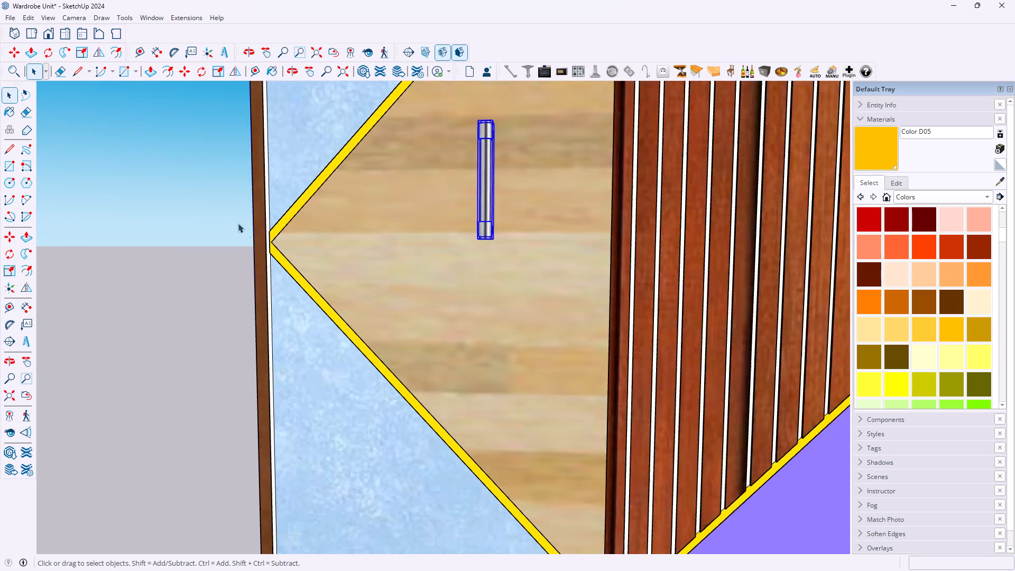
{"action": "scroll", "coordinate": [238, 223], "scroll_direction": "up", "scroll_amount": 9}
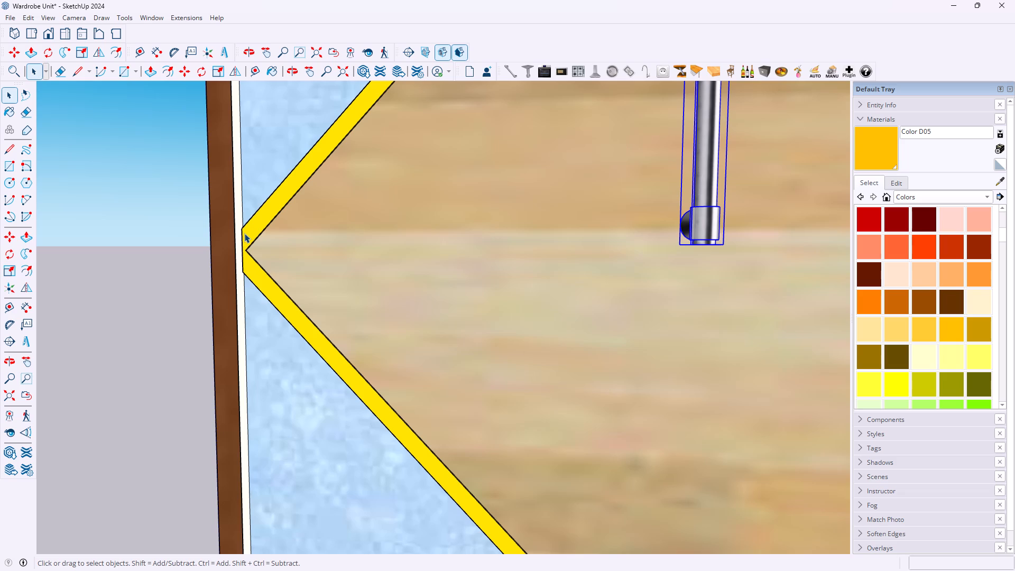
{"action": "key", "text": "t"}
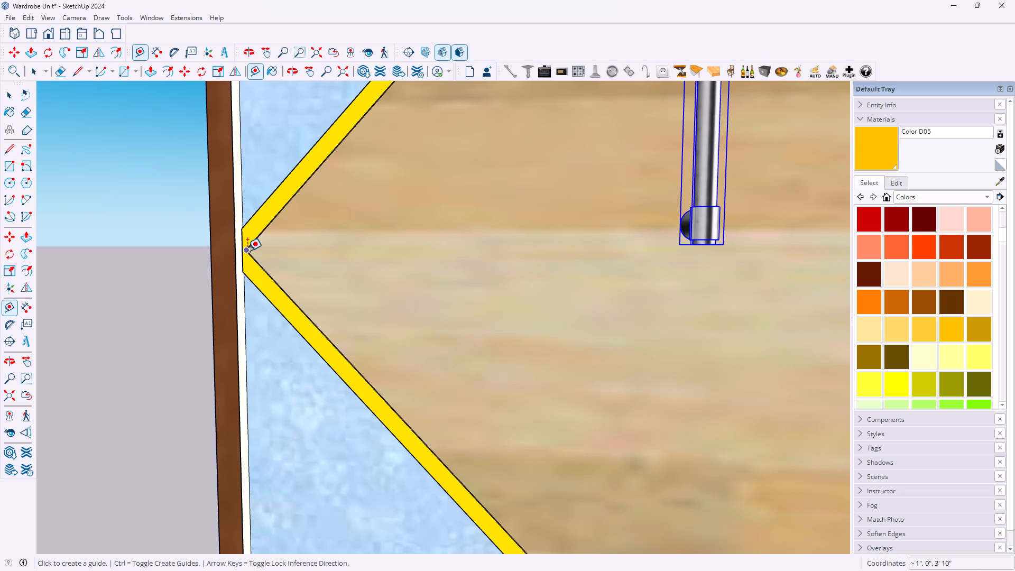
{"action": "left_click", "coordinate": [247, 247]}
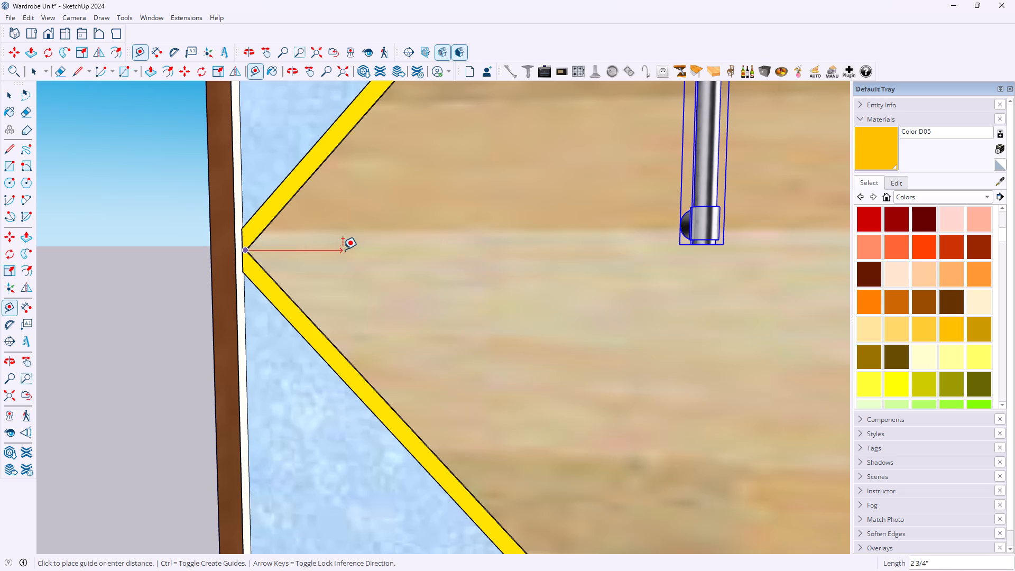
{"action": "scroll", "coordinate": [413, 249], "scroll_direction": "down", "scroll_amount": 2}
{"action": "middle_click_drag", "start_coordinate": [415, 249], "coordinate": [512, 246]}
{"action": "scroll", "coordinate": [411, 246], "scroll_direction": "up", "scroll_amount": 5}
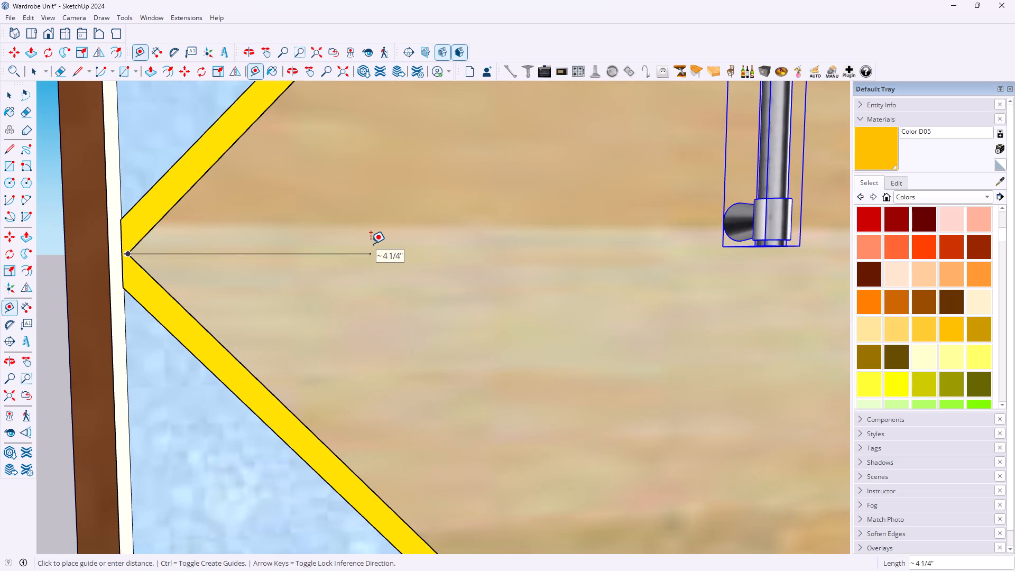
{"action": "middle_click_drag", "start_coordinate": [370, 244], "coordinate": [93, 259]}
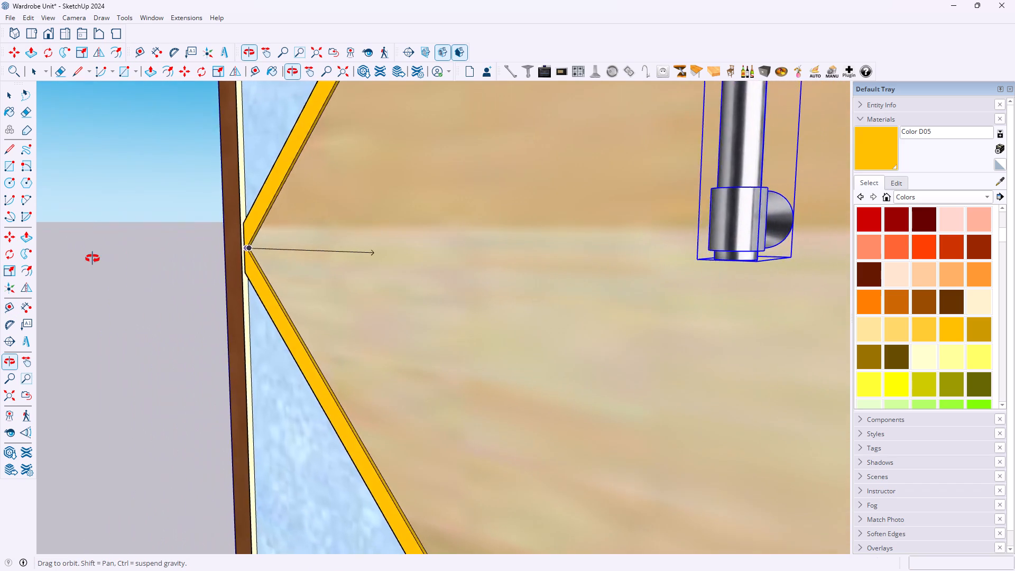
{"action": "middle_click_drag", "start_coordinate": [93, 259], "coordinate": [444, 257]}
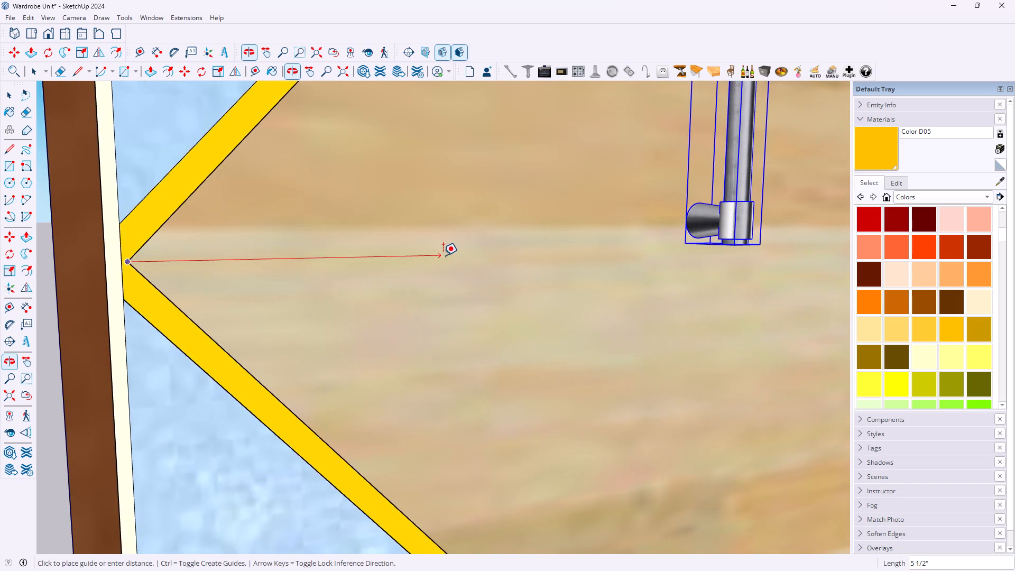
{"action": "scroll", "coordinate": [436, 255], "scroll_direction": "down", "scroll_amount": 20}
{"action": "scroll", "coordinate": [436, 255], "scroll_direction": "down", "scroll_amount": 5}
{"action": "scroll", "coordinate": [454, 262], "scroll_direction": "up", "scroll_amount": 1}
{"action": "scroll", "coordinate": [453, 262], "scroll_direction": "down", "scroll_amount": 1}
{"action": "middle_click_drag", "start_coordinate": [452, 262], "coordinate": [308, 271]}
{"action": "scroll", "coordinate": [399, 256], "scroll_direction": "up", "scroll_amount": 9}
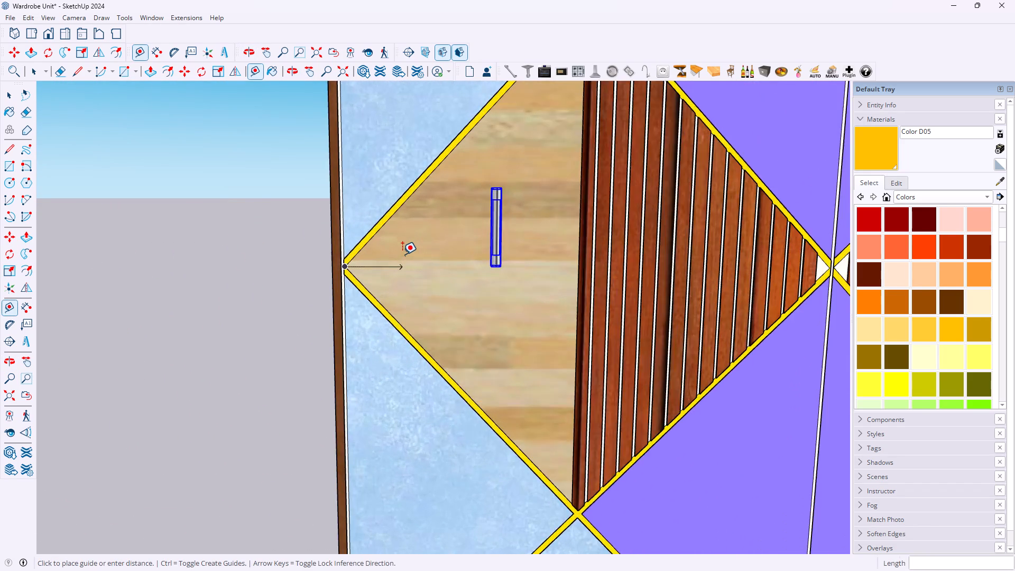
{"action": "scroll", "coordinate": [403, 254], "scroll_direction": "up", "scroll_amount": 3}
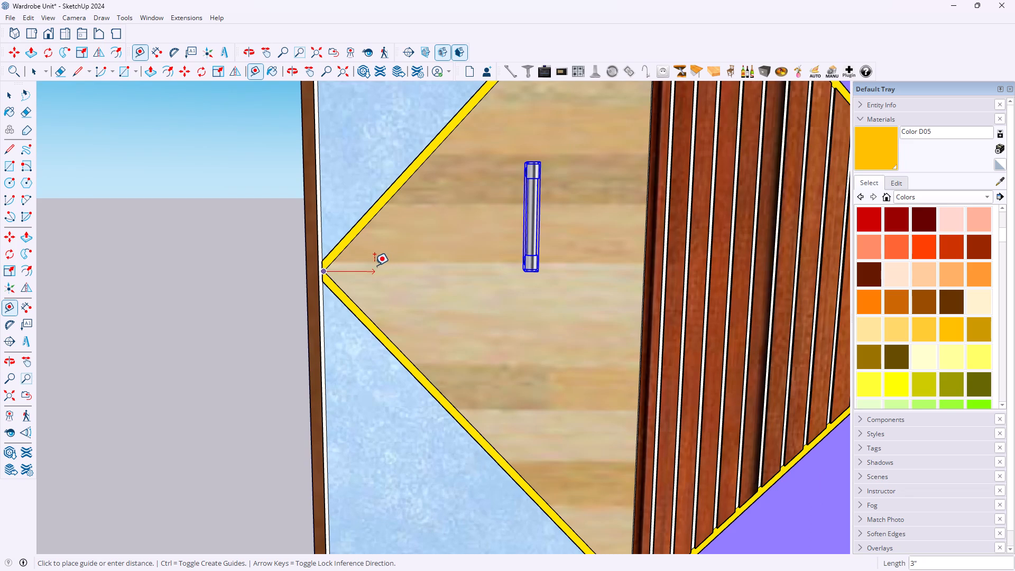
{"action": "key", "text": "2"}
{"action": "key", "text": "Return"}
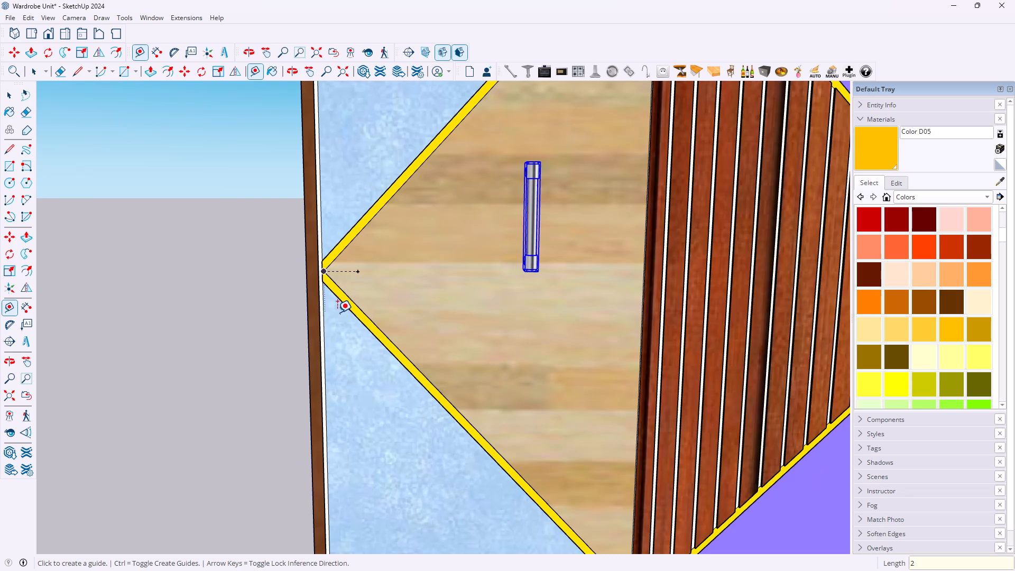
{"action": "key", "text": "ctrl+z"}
Place a horizontal guide reaching 5" inward from the wood panel's outer tip on the left door.
{"action": "left_click", "coordinate": [329, 272]}
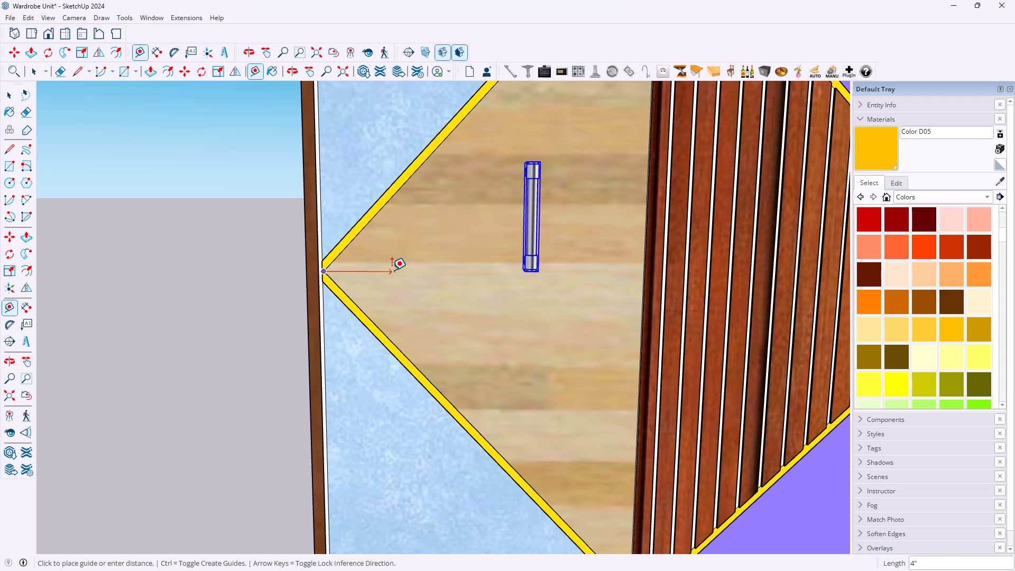
{"action": "key", "text": "4"}
{"action": "key", "text": "BackSpace"}
{"action": "key", "text": "5"}
{"action": "key", "text": "Return"}
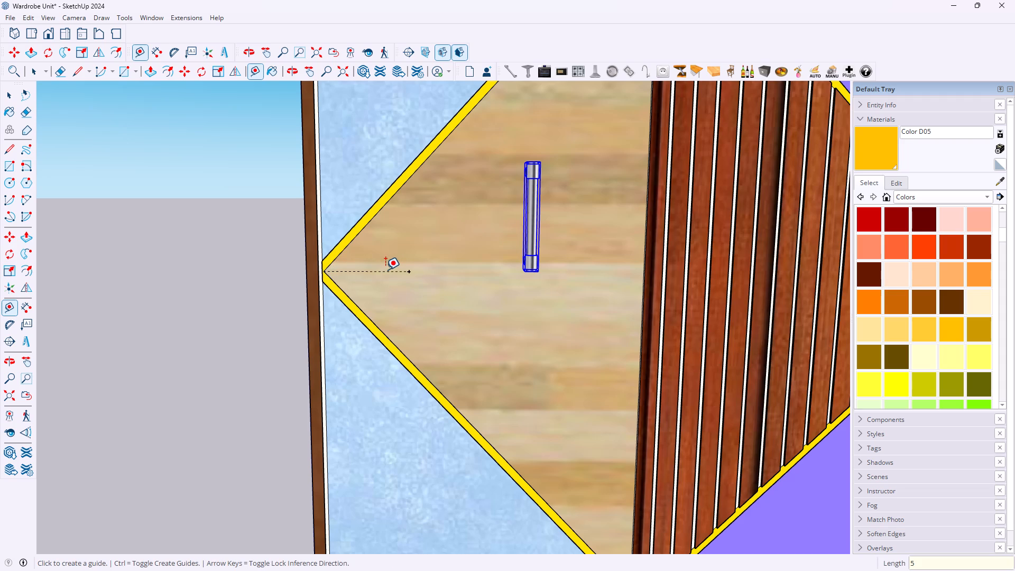
{"action": "key", "text": "space"}
Place a matching horizontal guide reaching 5" inward from the wood panel's outer tip on the right door.
{"action": "scroll", "coordinate": [522, 271], "scroll_direction": "down", "scroll_amount": 5}
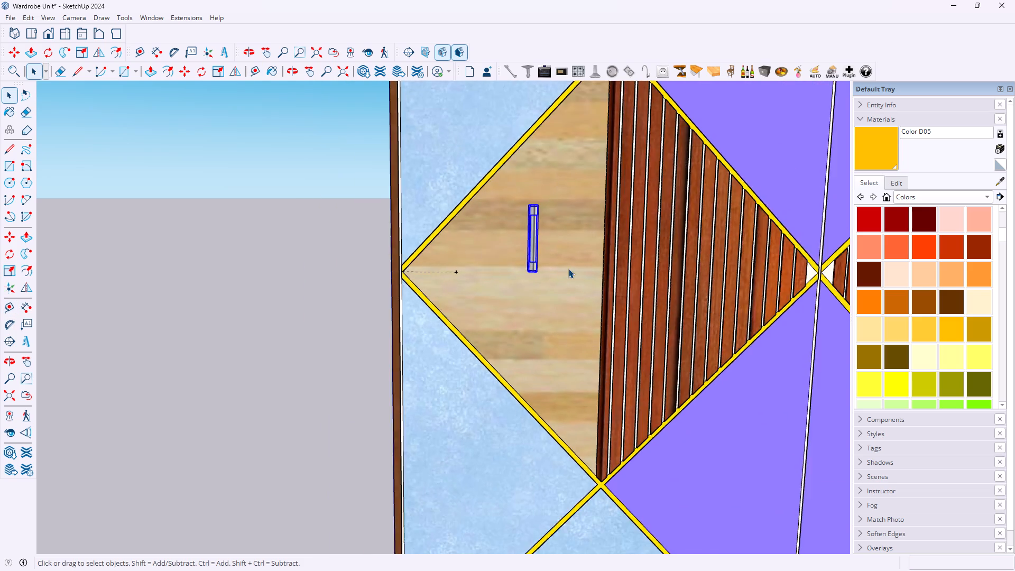
{"action": "scroll", "coordinate": [568, 269], "scroll_direction": "down", "scroll_amount": 4}
{"action": "scroll", "coordinate": [685, 282], "scroll_direction": "down", "scroll_amount": 5}
{"action": "scroll", "coordinate": [757, 293], "scroll_direction": "down", "scroll_amount": 6}
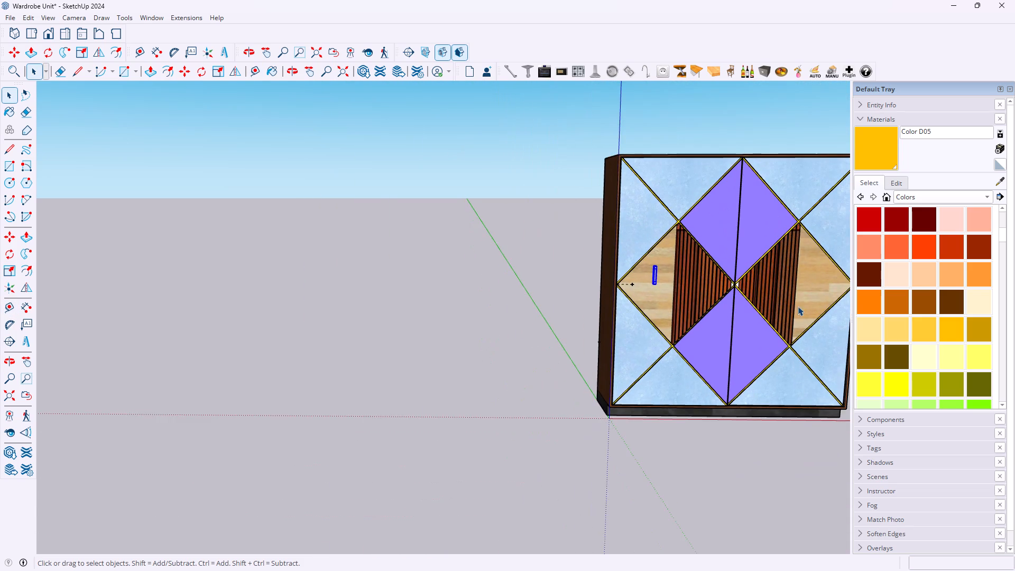
{"action": "scroll", "coordinate": [844, 290], "scroll_direction": "up", "scroll_amount": 20}
{"action": "scroll", "coordinate": [844, 290], "scroll_direction": "up", "scroll_amount": 4}
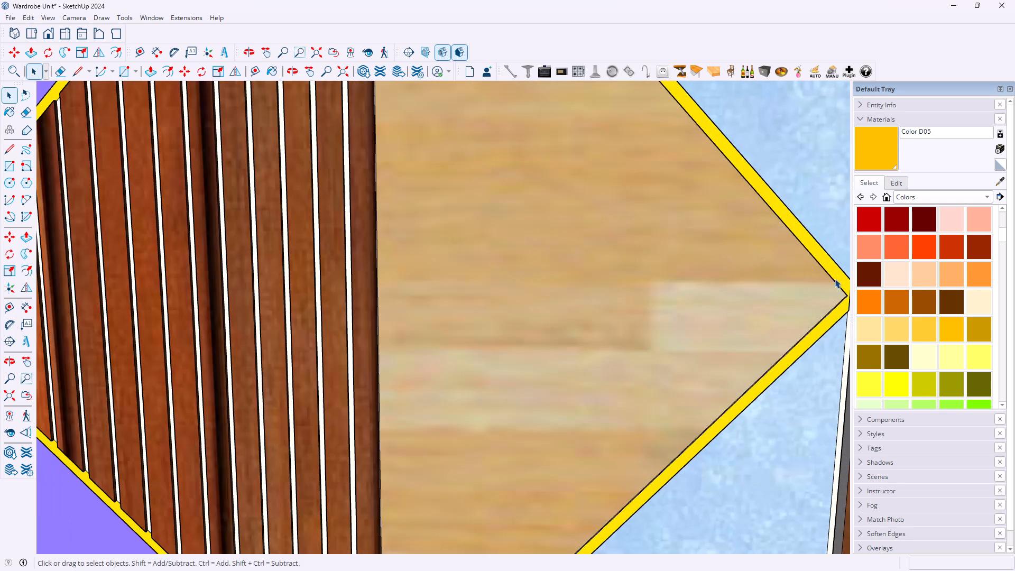
{"action": "key", "text": "t"}
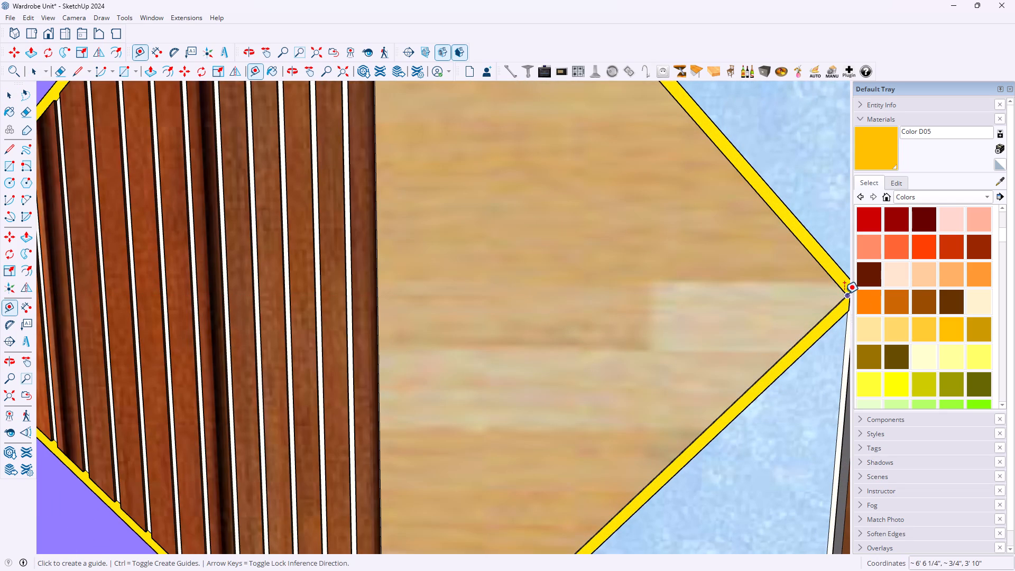
{"action": "left_click", "coordinate": [844, 294]}
{"action": "key", "text": "5"}
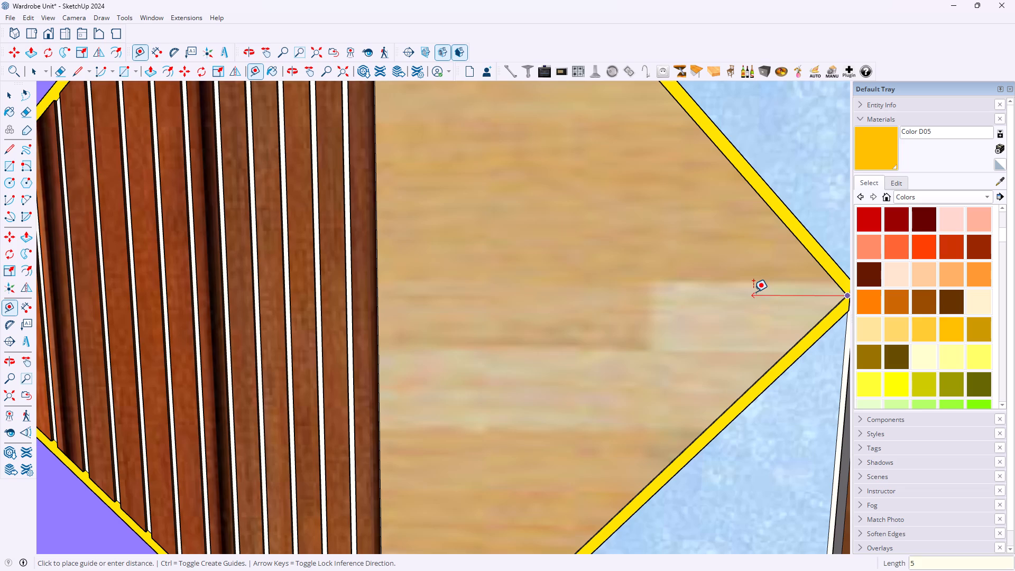
{"action": "key", "text": "Return"}
Move the handle from its midpoint about 7" along the red axis toward the left door's outer edge, near the guide's end.
{"action": "scroll", "coordinate": [613, 335], "scroll_direction": "down", "scroll_amount": 9}
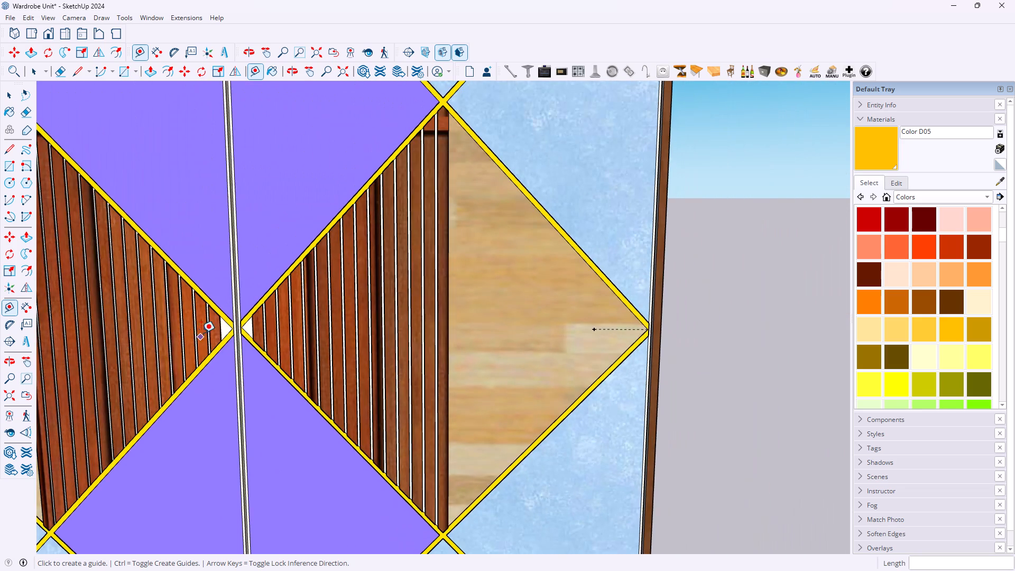
{"action": "scroll", "coordinate": [202, 333], "scroll_direction": "down", "scroll_amount": 10}
{"action": "scroll", "coordinate": [108, 352], "scroll_direction": "up", "scroll_amount": 15}
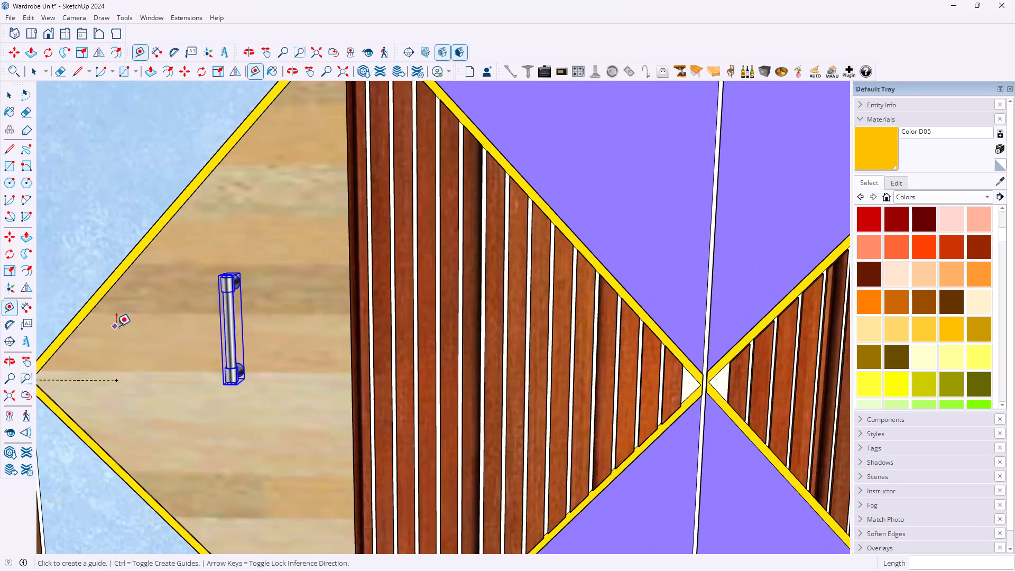
{"action": "key", "text": "space"}
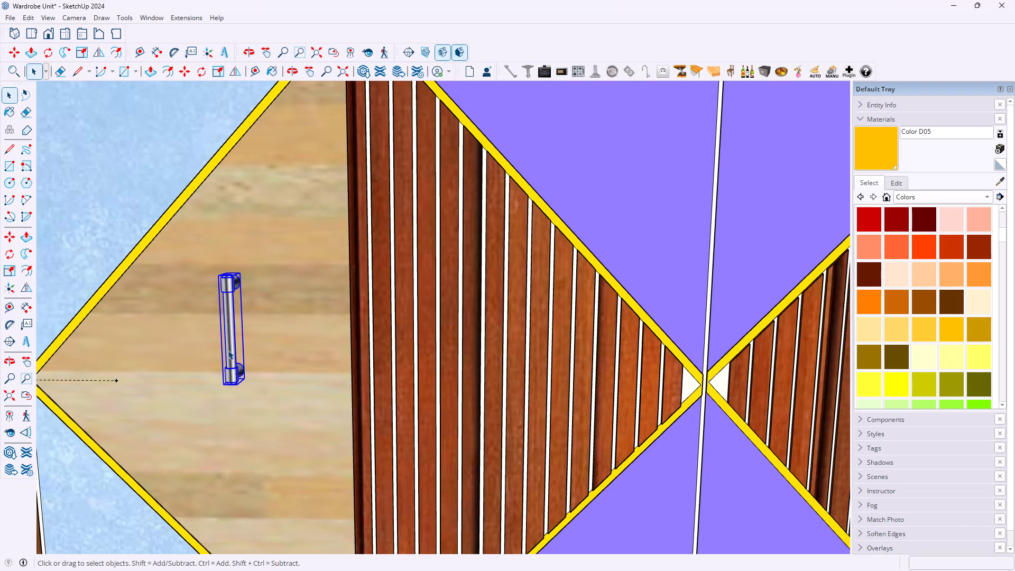
{"action": "left_click", "coordinate": [228, 333]}
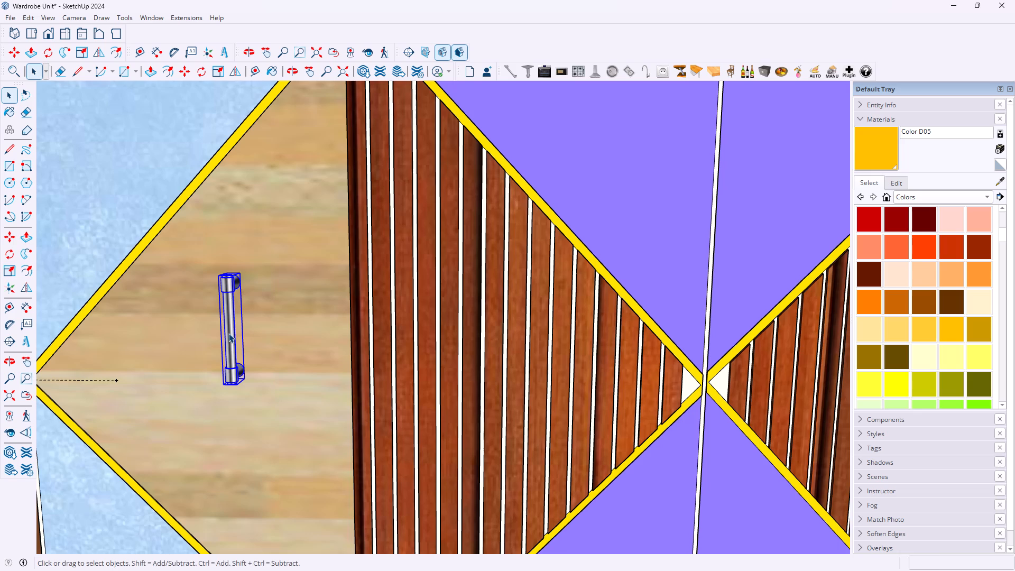
{"action": "key", "text": "m"}
{"action": "scroll", "coordinate": [235, 331], "scroll_direction": "up", "scroll_amount": 10}
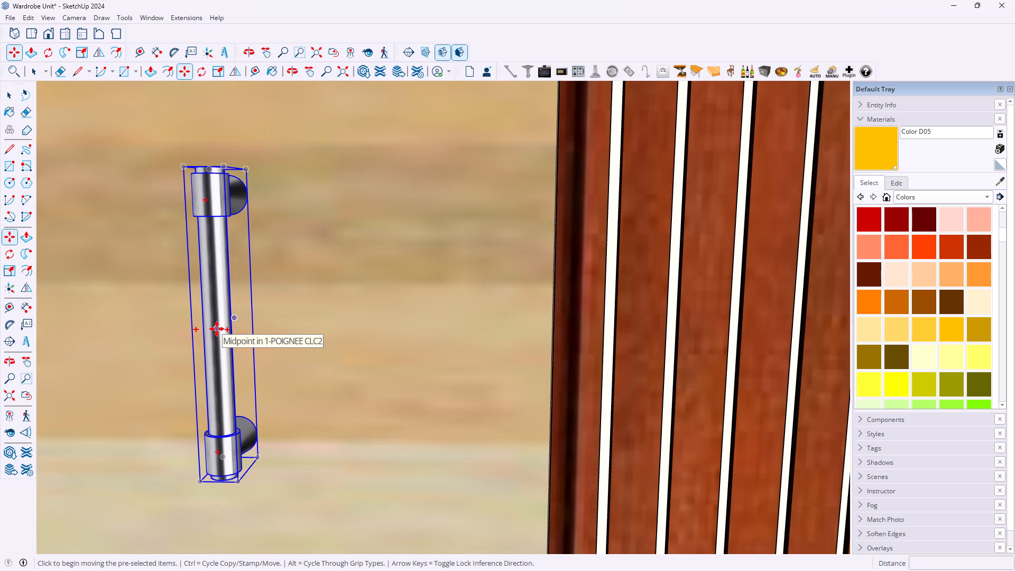
{"action": "middle_click_drag", "start_coordinate": [217, 329], "coordinate": [325, 315]}
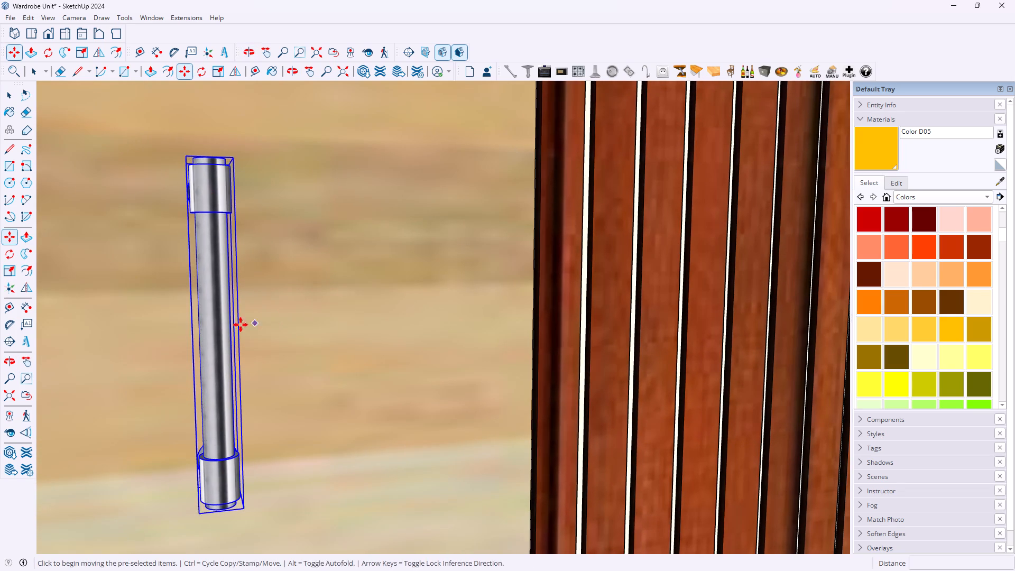
{"action": "left_click", "coordinate": [216, 339]}
{"action": "scroll", "coordinate": [215, 339], "scroll_direction": "up", "scroll_amount": 1}
{"action": "scroll", "coordinate": [212, 346], "scroll_direction": "down", "scroll_amount": 3}
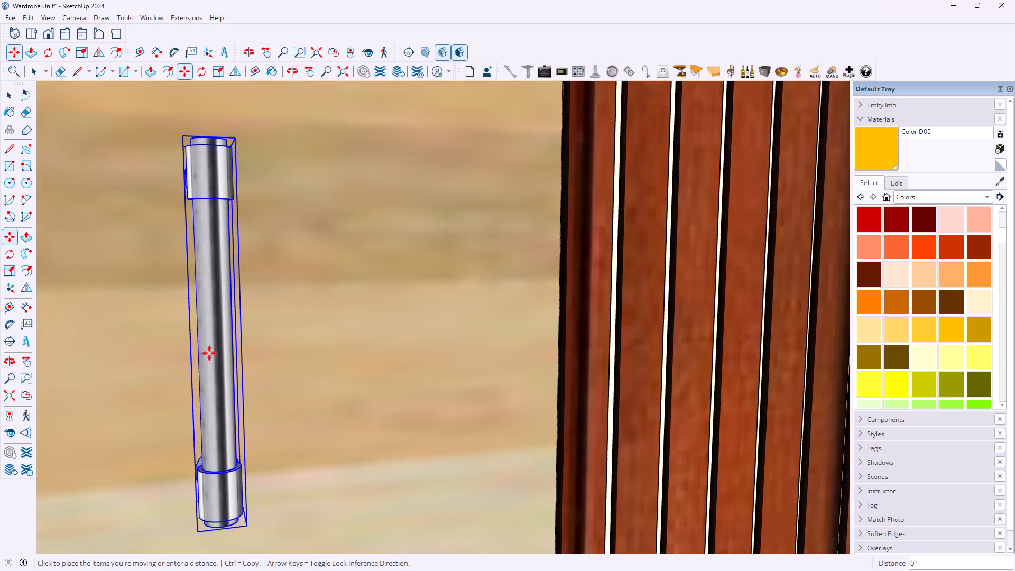
{"action": "scroll", "coordinate": [209, 353], "scroll_direction": "down", "scroll_amount": 11}
{"action": "scroll", "coordinate": [107, 427], "scroll_direction": "up", "scroll_amount": 3}
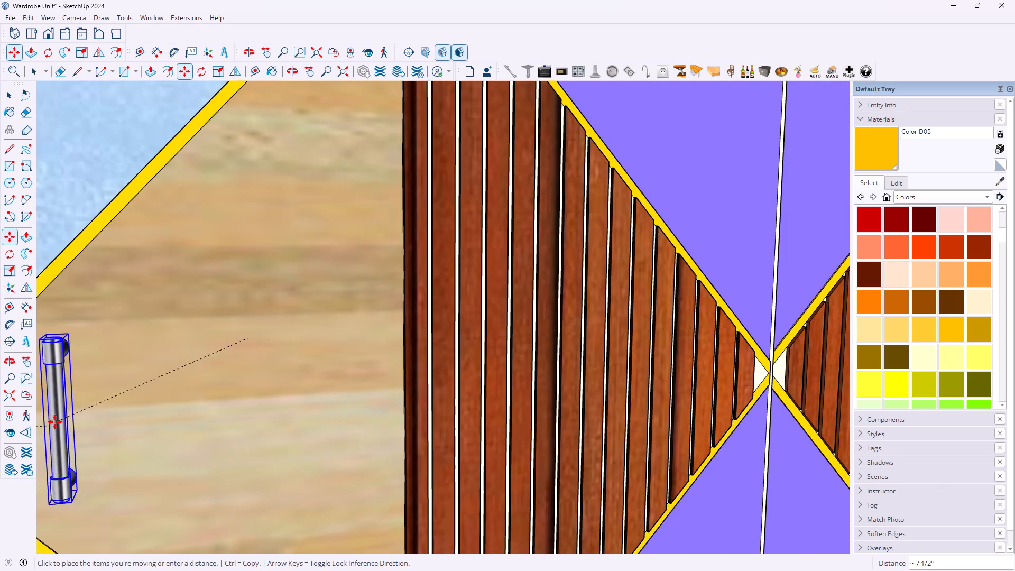
{"action": "middle_click_drag", "start_coordinate": [63, 428], "coordinate": [97, 409]}
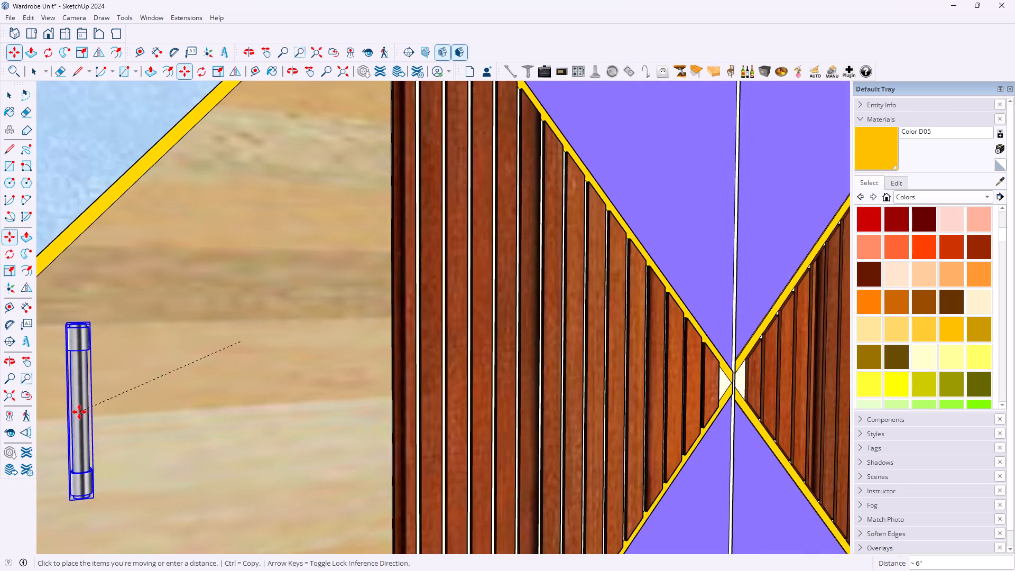
{"action": "scroll", "coordinate": [79, 409], "scroll_direction": "down", "scroll_amount": 12}
{"action": "scroll", "coordinate": [102, 399], "scroll_direction": "up", "scroll_amount": 1}
{"action": "scroll", "coordinate": [101, 399], "scroll_direction": "down", "scroll_amount": 6}
{"action": "scroll", "coordinate": [98, 428], "scroll_direction": "up", "scroll_amount": 1}
{"action": "scroll", "coordinate": [98, 428], "scroll_direction": "down", "scroll_amount": 6}
{"action": "scroll", "coordinate": [79, 435], "scroll_direction": "up", "scroll_amount": 10}
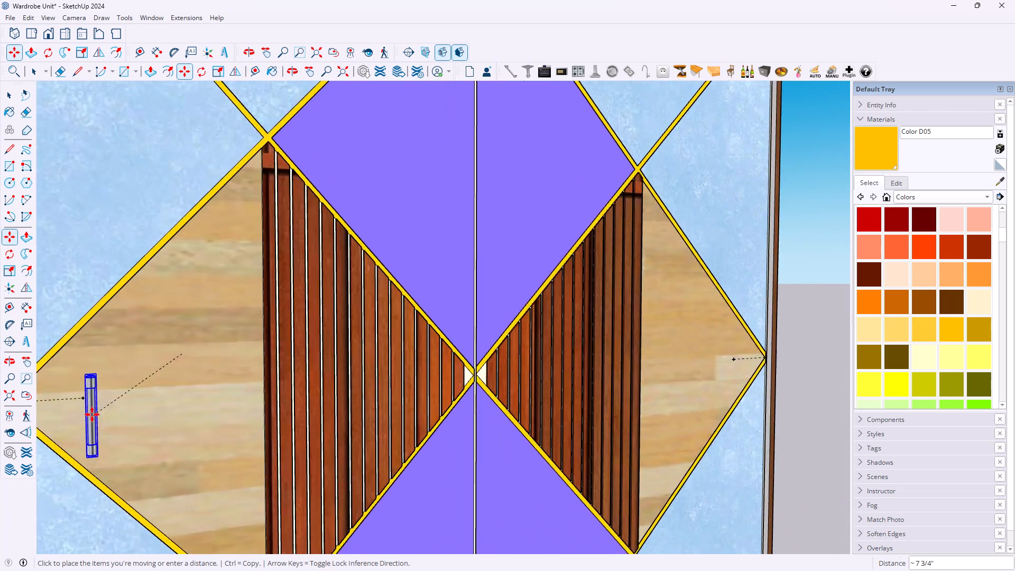
{"action": "scroll", "coordinate": [92, 415], "scroll_direction": "up", "scroll_amount": 14}
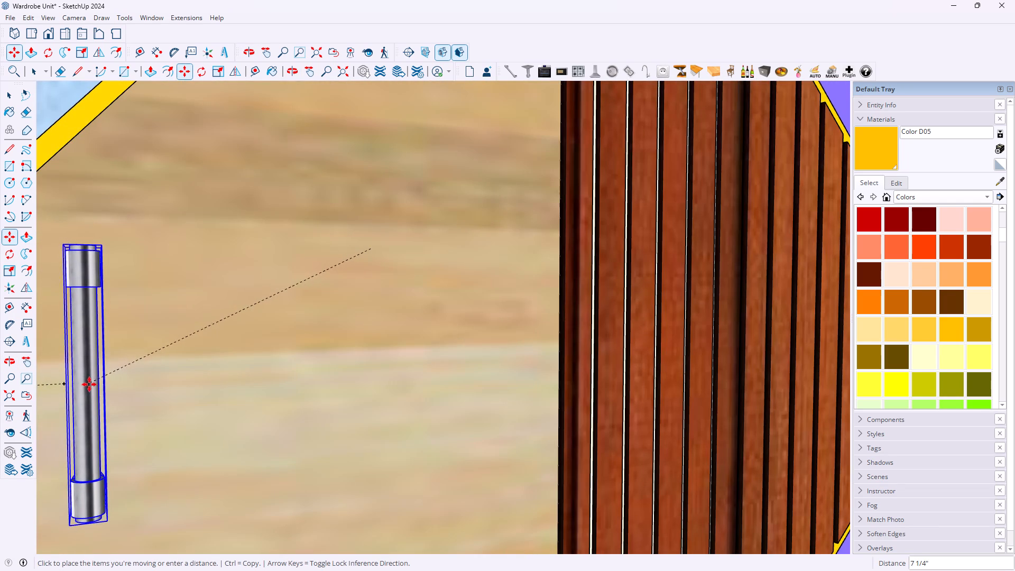
{"action": "key", "text": "Left"}
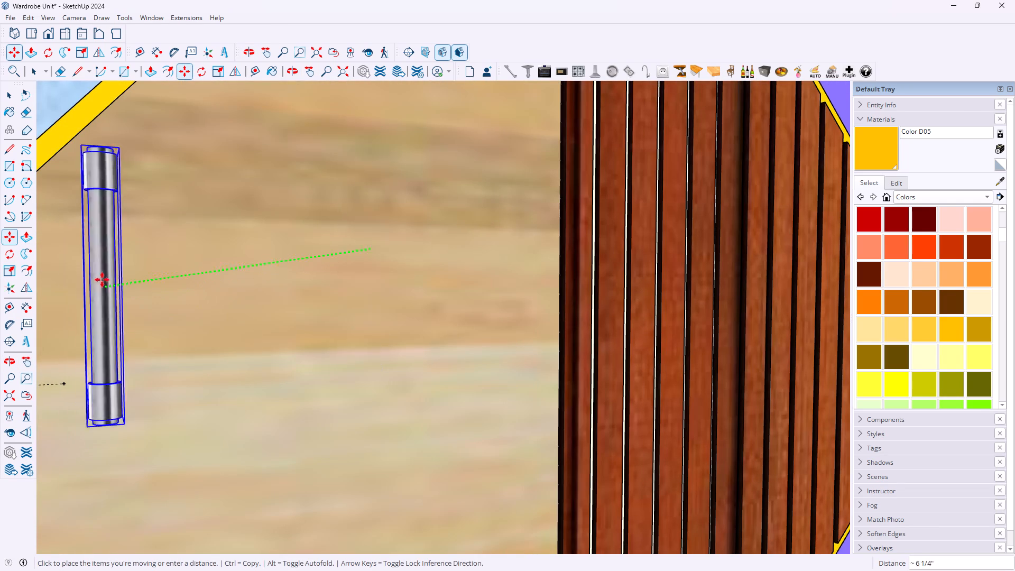
{"action": "key", "text": "Left"}
{"action": "key", "text": "Right"}
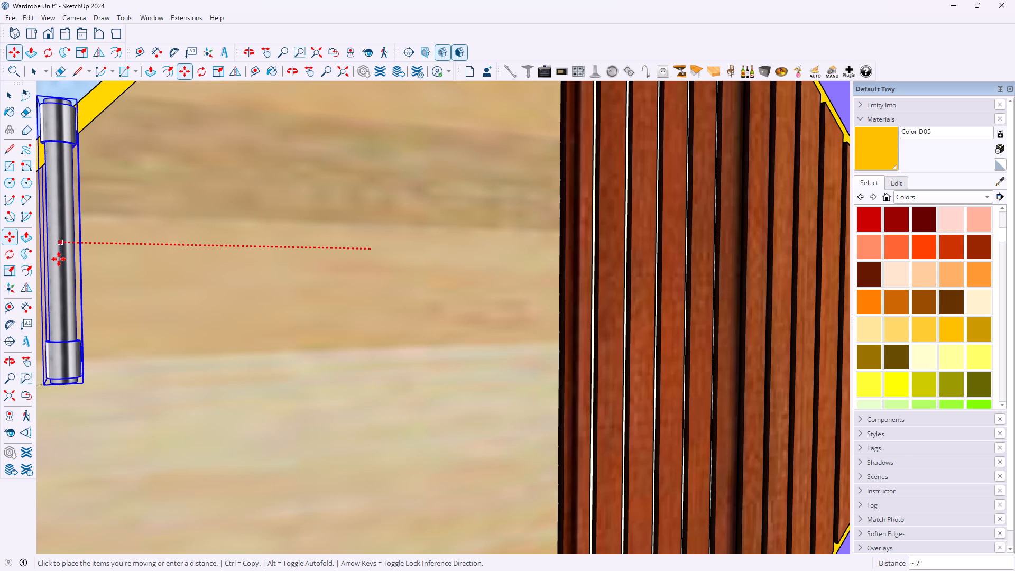
{"action": "left_click", "coordinate": [58, 259]}
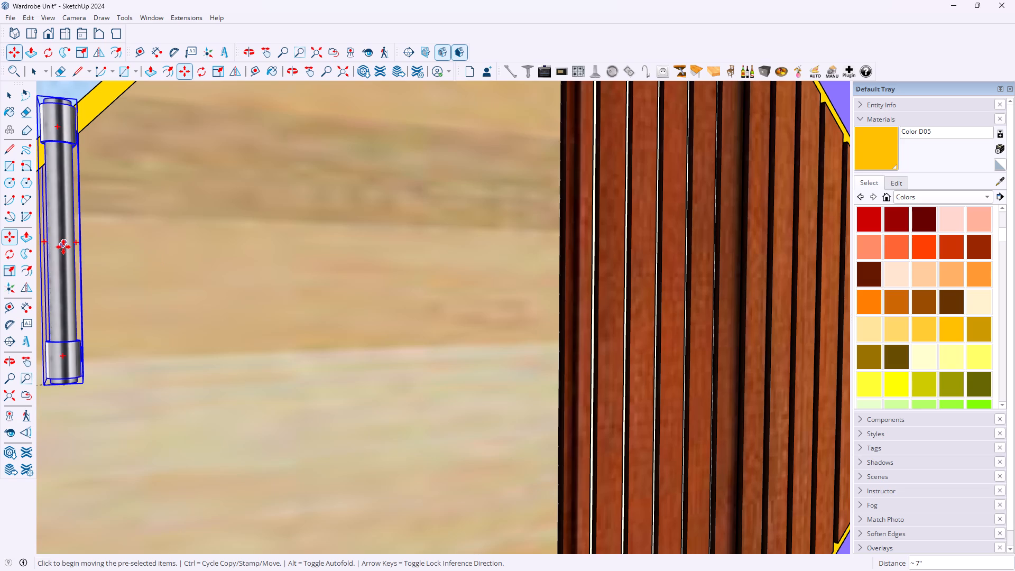
Lower the handle 3" parallel to its length, and a further 1/4", to centre it vertically on the left door's guide.
{"action": "left_click", "coordinate": [61, 242]}
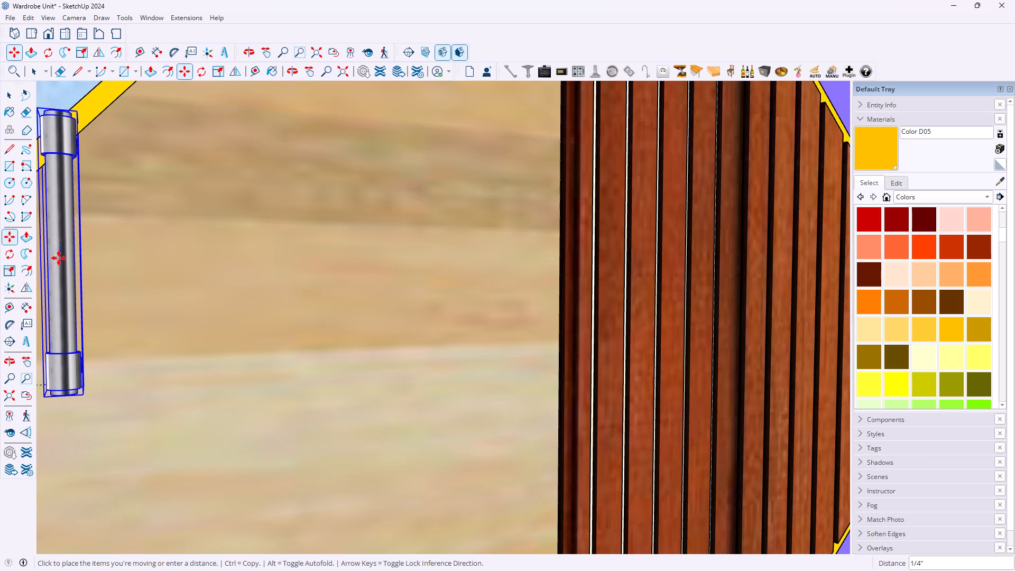
{"action": "key", "text": "Down"}
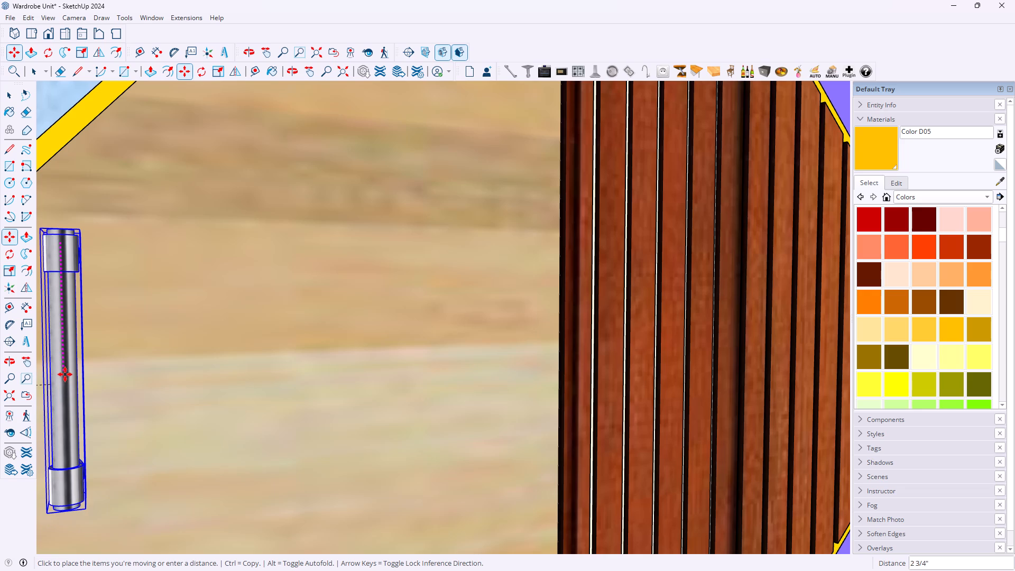
{"action": "left_click", "coordinate": [63, 386]}
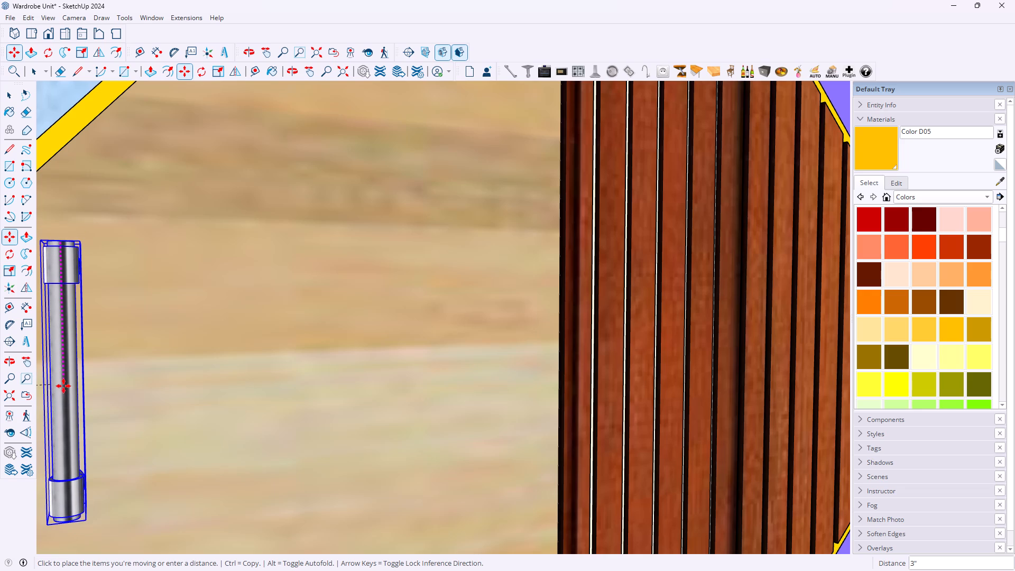
{"action": "scroll", "coordinate": [67, 373], "scroll_direction": "down", "scroll_amount": 16}
{"action": "scroll", "coordinate": [112, 391], "scroll_direction": "up", "scroll_amount": 1}
{"action": "scroll", "coordinate": [112, 397], "scroll_direction": "down", "scroll_amount": 5}
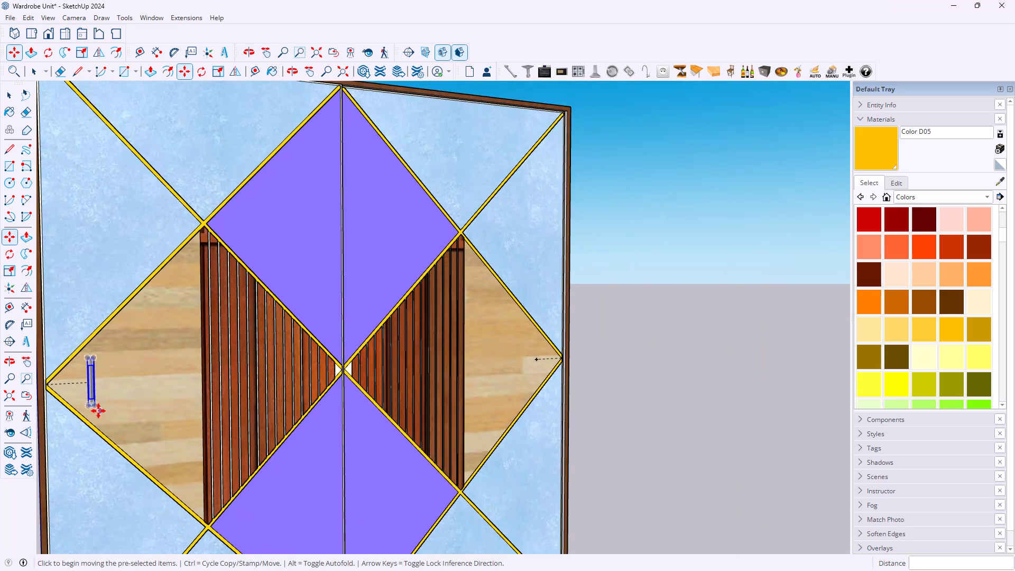
{"action": "scroll", "coordinate": [96, 410], "scroll_direction": "up", "scroll_amount": 14}
{"action": "scroll", "coordinate": [91, 366], "scroll_direction": "up", "scroll_amount": 6}
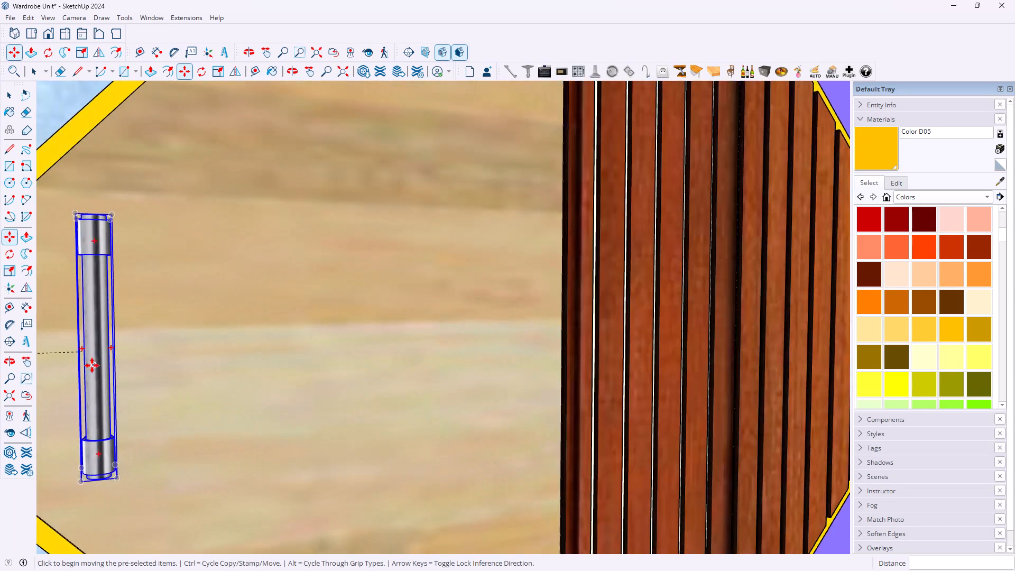
{"action": "scroll", "coordinate": [92, 365], "scroll_direction": "up", "scroll_amount": 7}
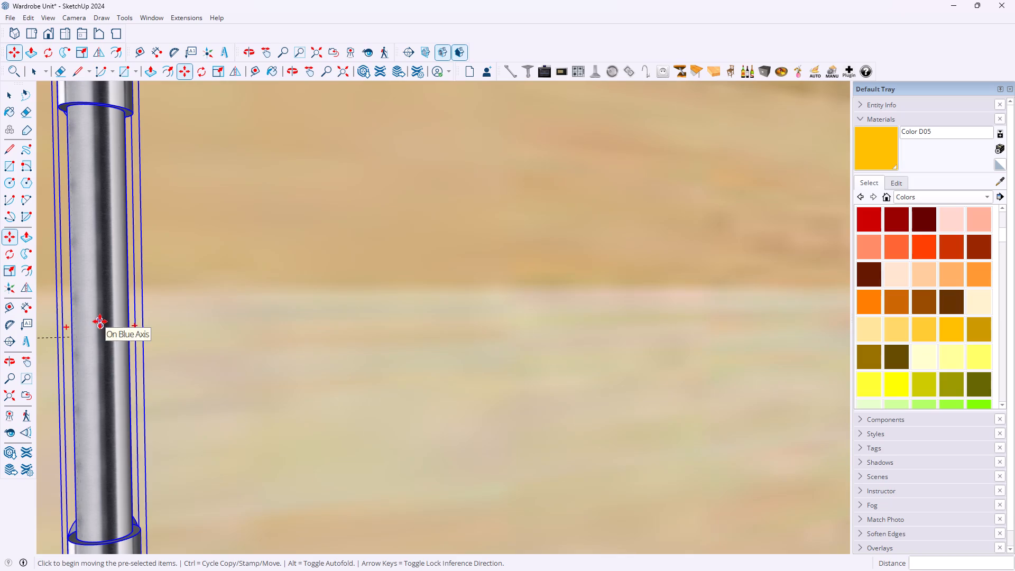
{"action": "left_click", "coordinate": [100, 327]}
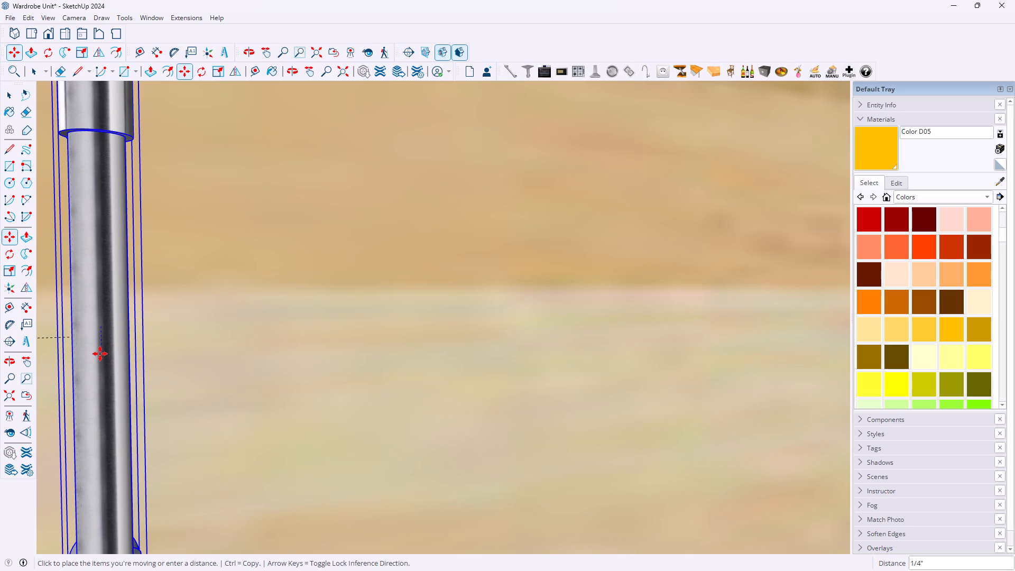
{"action": "left_click", "coordinate": [100, 354]}
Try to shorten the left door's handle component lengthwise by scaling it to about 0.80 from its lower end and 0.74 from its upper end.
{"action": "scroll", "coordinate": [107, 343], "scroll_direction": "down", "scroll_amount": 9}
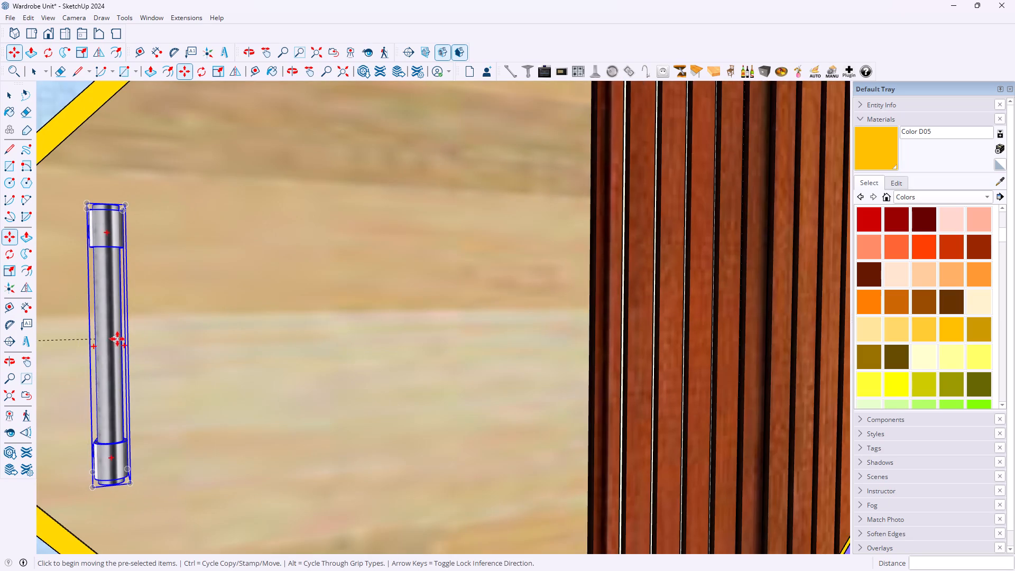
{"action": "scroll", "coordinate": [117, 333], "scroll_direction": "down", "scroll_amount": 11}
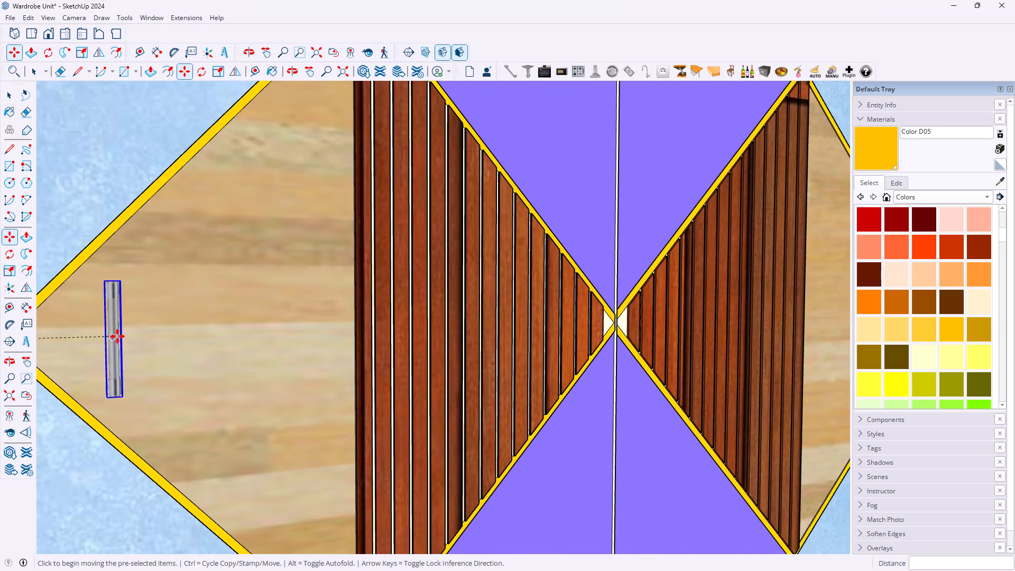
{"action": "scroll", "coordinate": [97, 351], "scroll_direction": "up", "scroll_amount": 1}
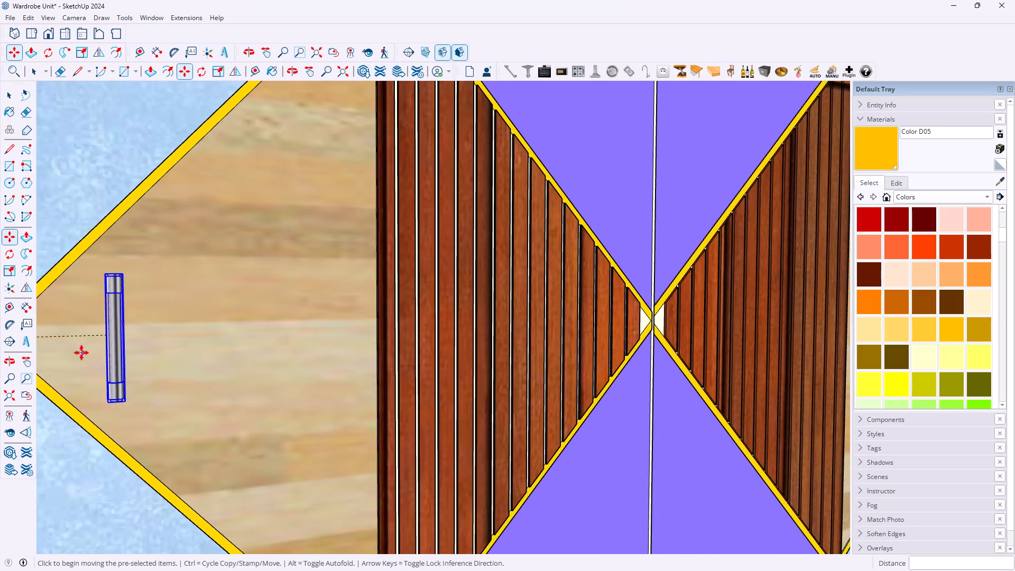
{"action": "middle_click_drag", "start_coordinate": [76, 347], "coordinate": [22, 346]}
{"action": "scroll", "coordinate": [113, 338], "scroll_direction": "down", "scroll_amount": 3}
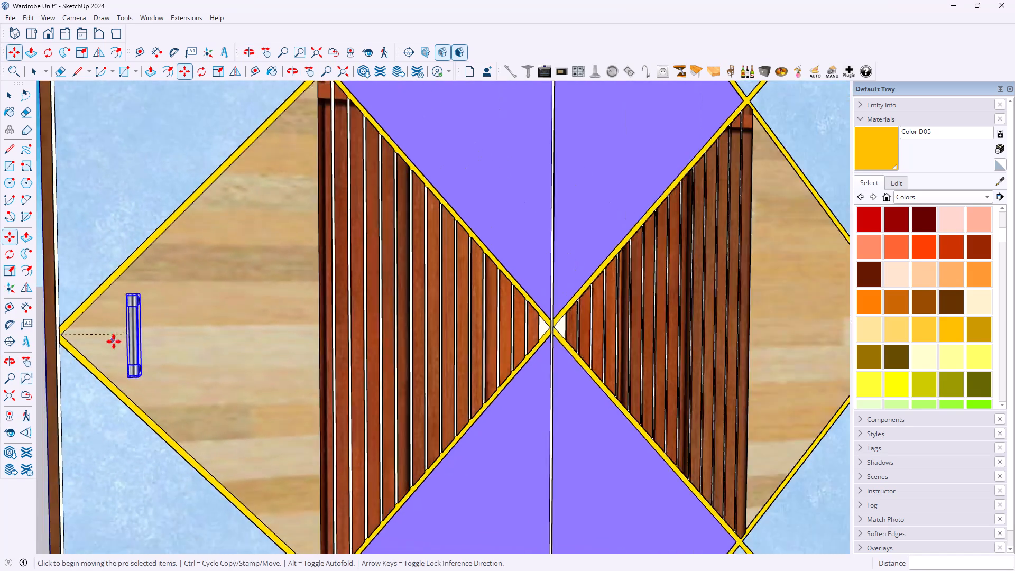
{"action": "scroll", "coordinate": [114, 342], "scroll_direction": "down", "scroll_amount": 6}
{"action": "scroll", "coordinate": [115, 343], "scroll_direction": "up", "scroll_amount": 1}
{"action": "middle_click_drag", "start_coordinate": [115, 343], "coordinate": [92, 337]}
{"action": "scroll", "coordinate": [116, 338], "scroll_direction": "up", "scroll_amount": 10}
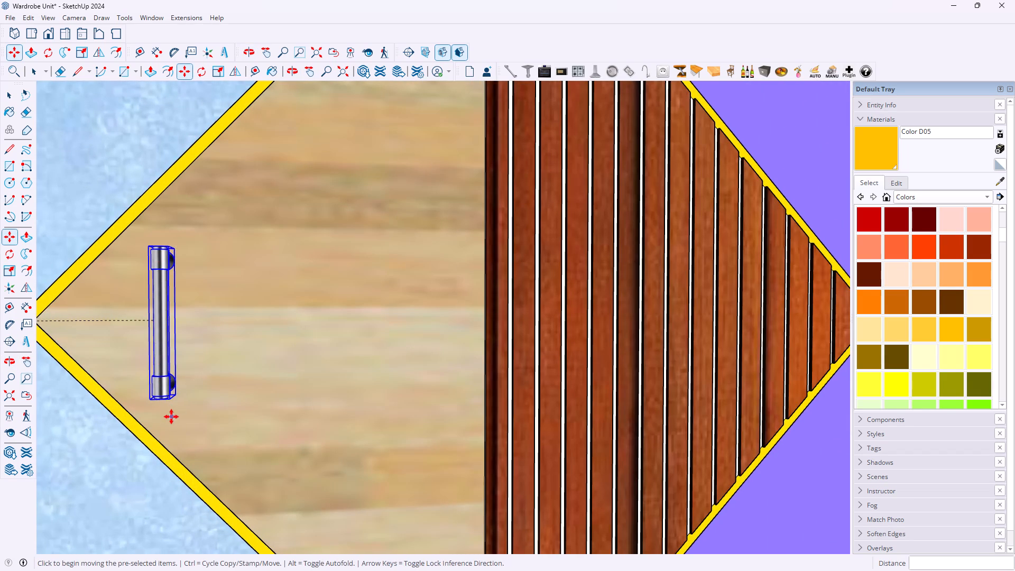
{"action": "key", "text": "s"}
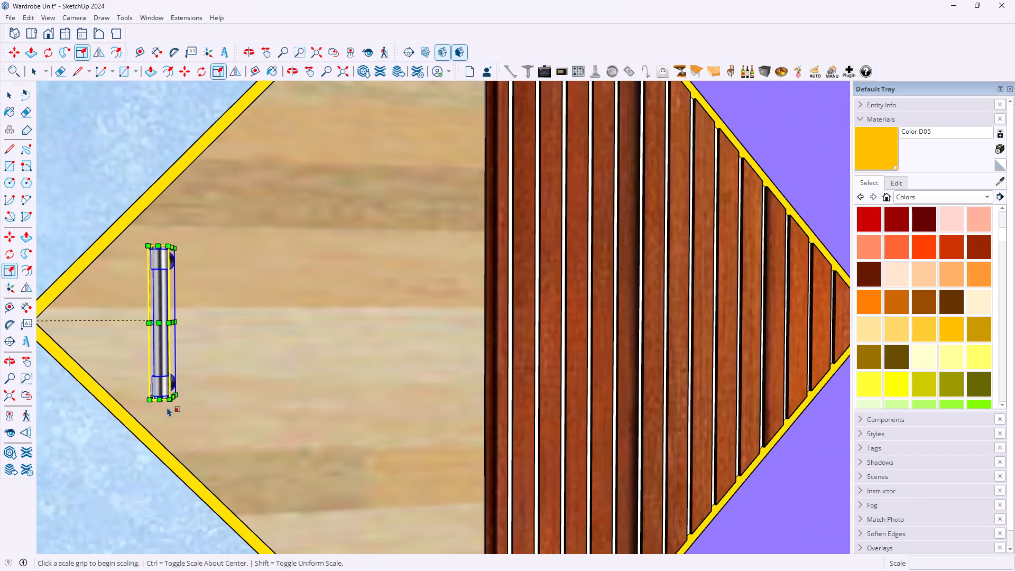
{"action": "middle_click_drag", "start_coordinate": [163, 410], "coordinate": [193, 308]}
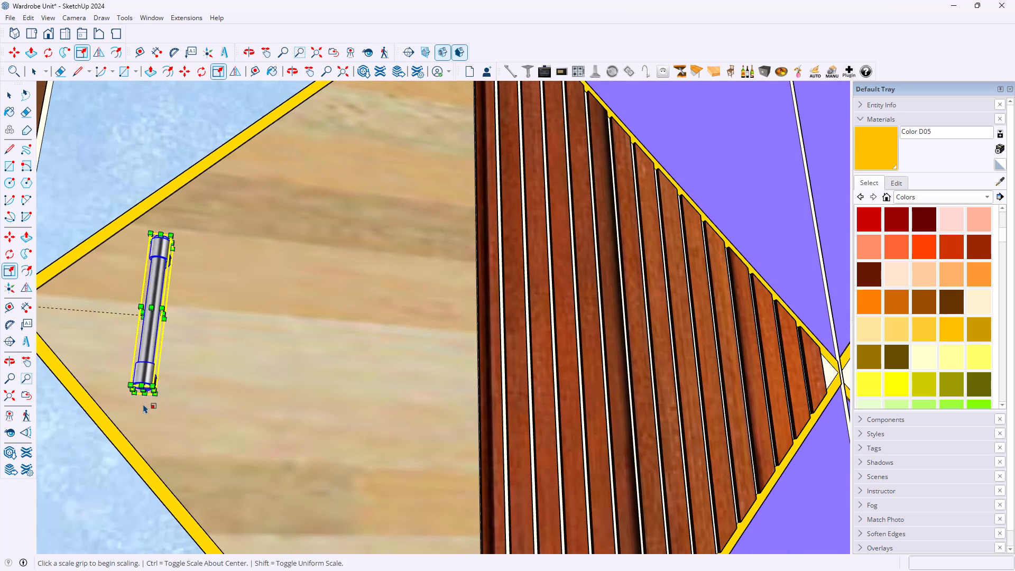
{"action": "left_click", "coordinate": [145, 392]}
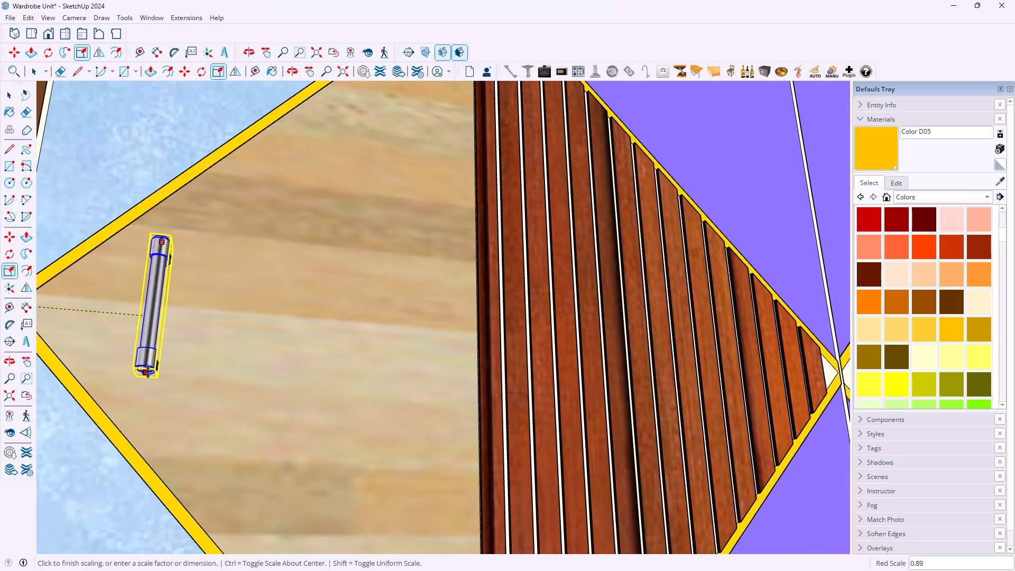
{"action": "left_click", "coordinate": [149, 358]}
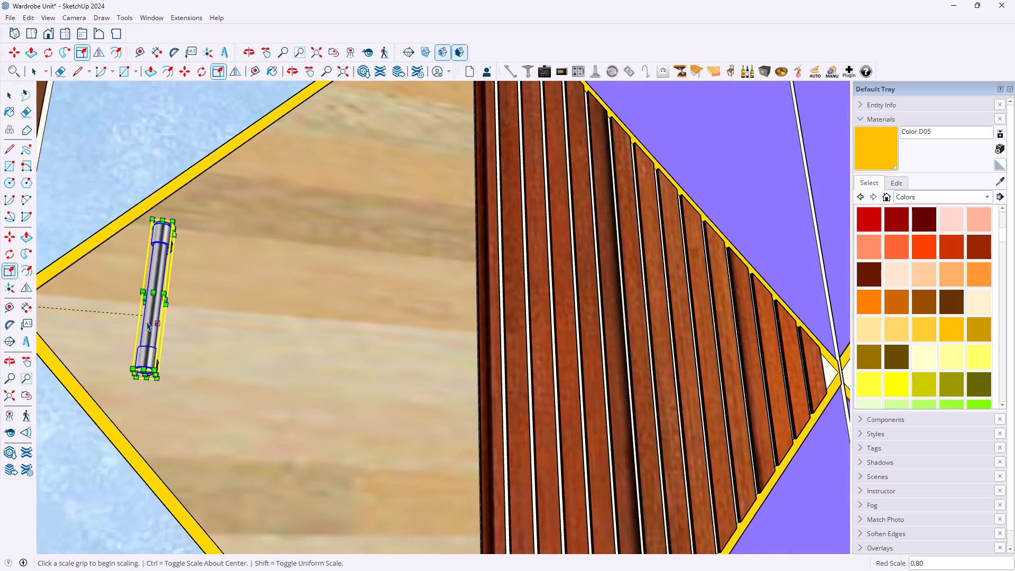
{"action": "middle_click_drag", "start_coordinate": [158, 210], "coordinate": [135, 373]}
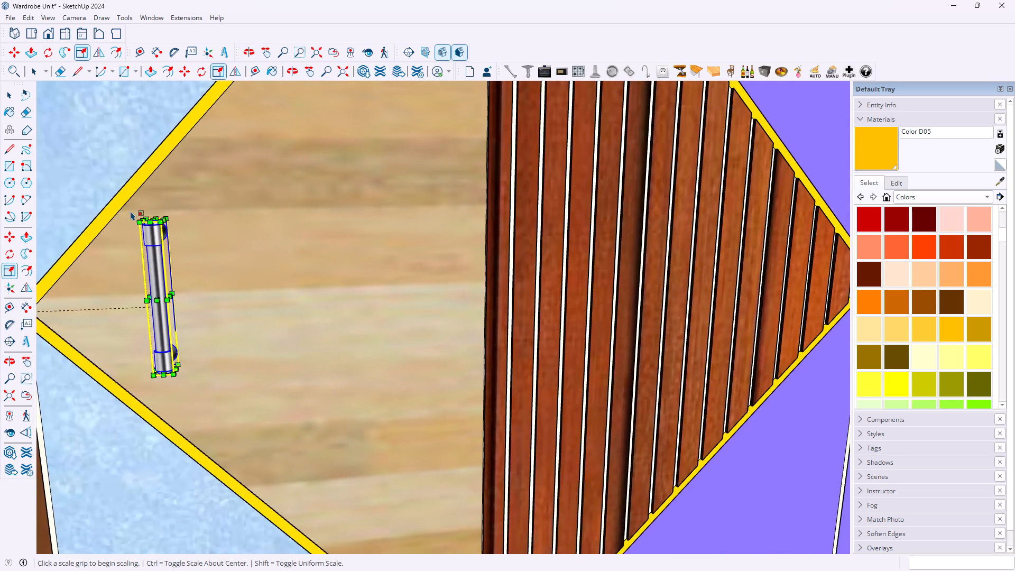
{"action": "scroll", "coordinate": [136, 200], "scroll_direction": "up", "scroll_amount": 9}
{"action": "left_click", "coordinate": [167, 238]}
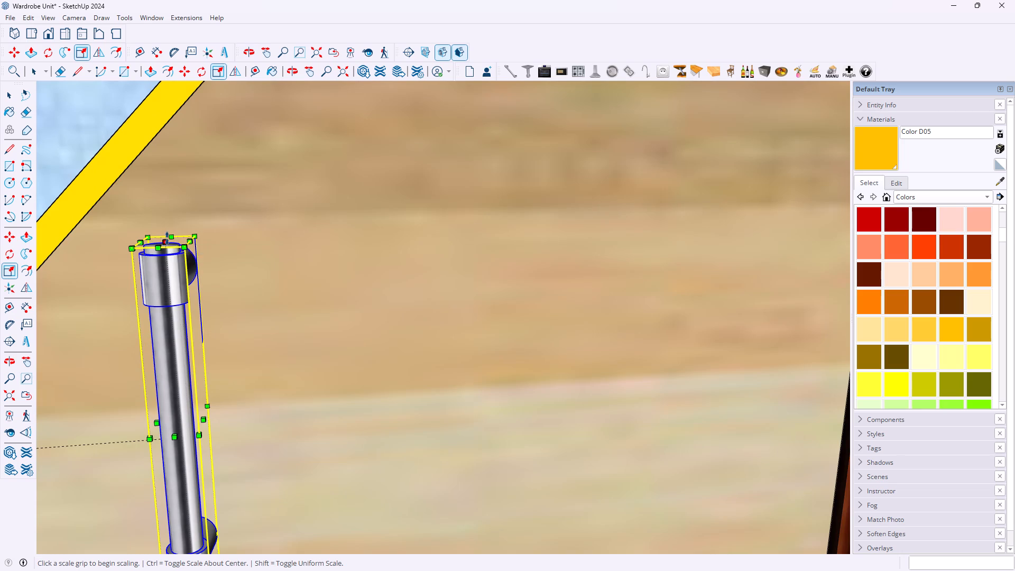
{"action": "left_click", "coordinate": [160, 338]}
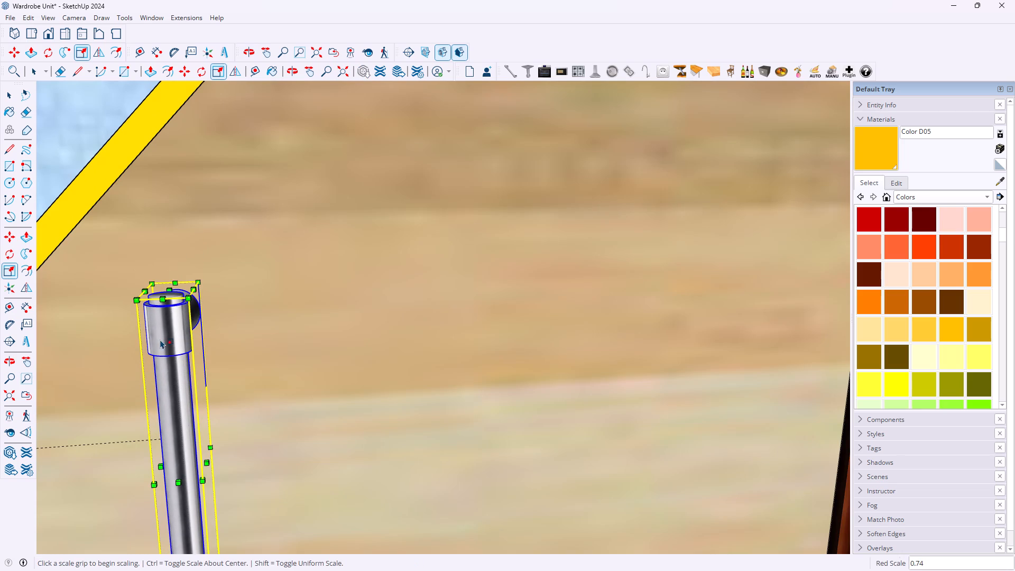
Explode the handle component on the left door into loose geometry.
{"action": "right_click", "coordinate": [173, 301]}
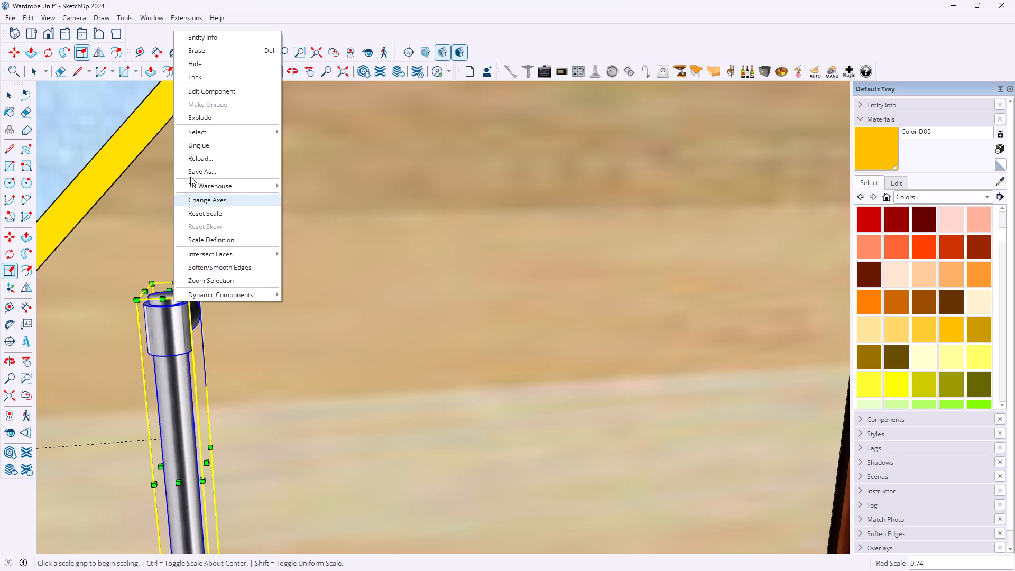
{"action": "left_click", "coordinate": [192, 118]}
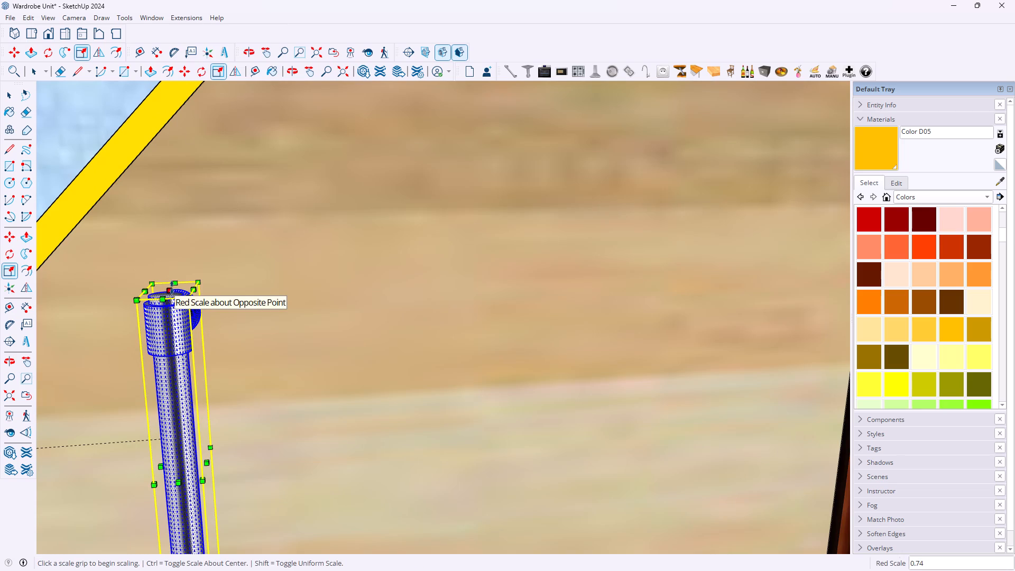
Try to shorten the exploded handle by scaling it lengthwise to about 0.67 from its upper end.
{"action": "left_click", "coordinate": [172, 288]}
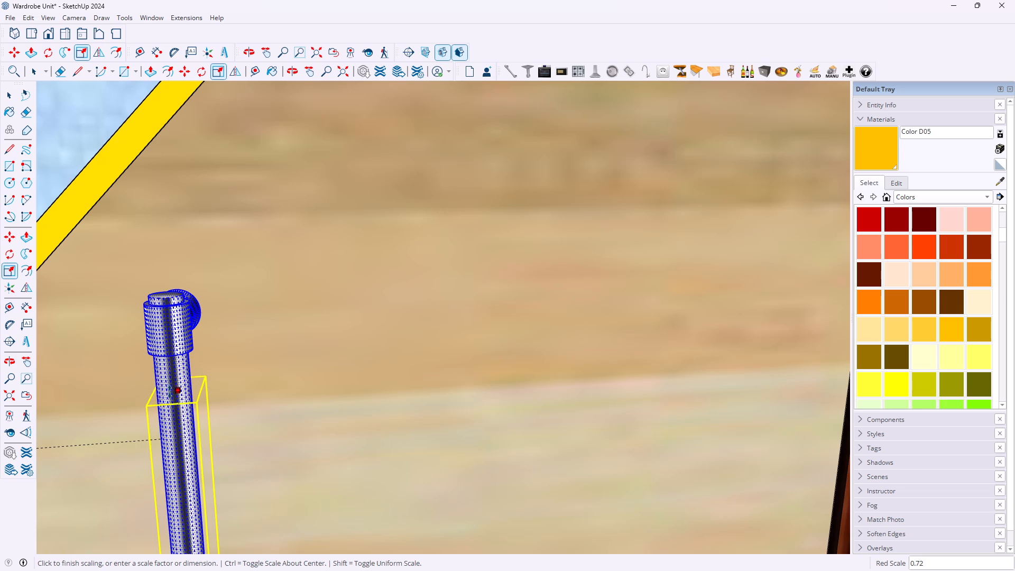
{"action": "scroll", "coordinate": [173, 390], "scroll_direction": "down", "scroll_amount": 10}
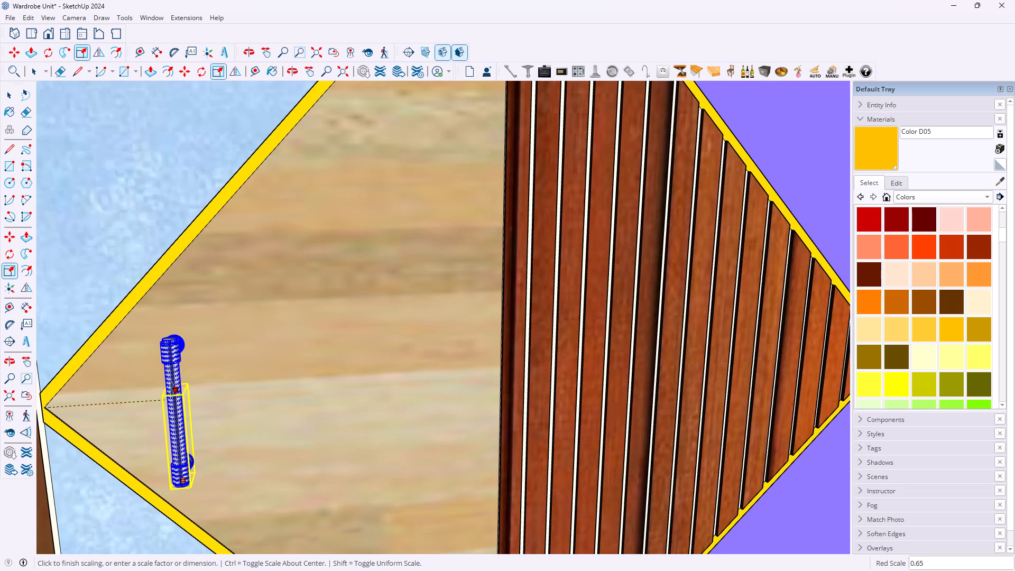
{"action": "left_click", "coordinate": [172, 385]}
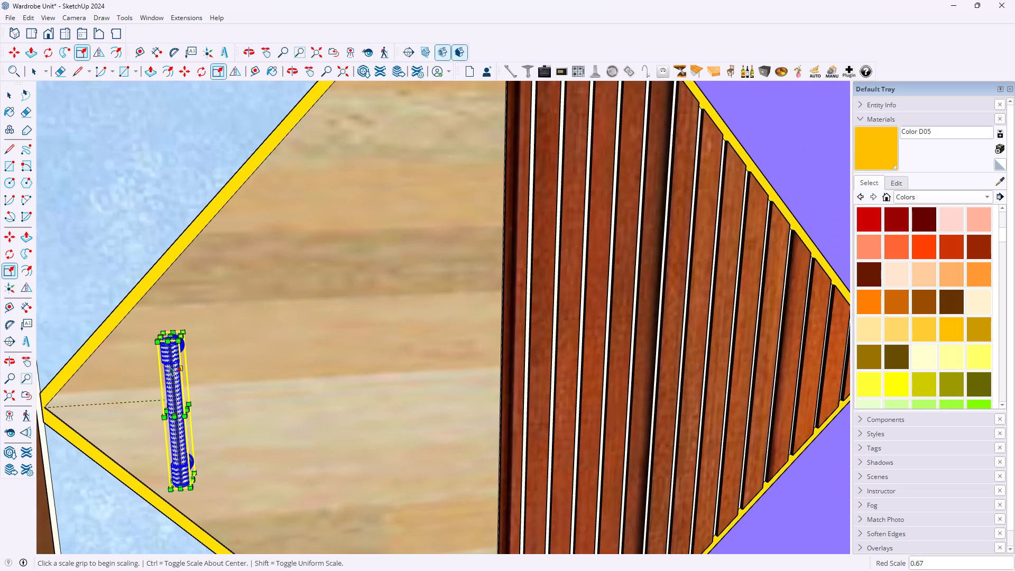
Shorten the exploded handle by scaling it down lengthwise from its upper end twice, by about 0.77 and about 0.75.
{"action": "scroll", "coordinate": [168, 338], "scroll_direction": "up", "scroll_amount": 5}
{"action": "left_click", "coordinate": [174, 335]}
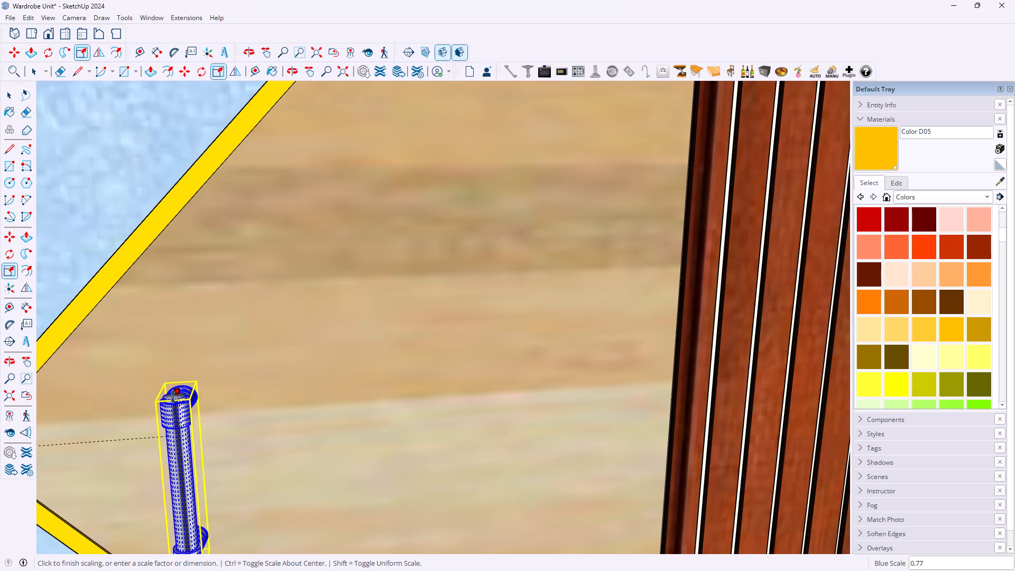
{"action": "left_click", "coordinate": [176, 402]}
{"action": "scroll", "coordinate": [182, 386], "scroll_direction": "down", "scroll_amount": 5}
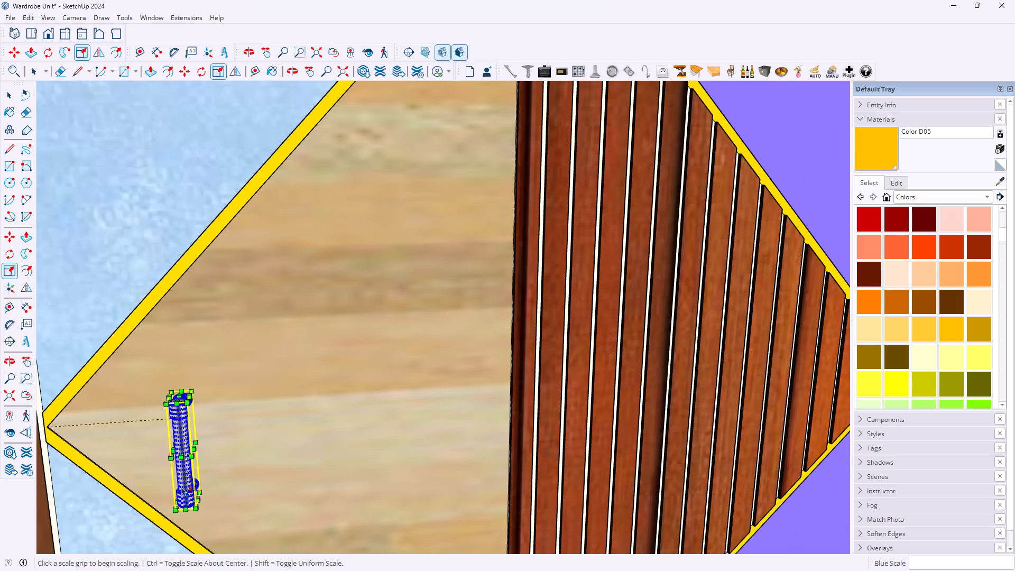
{"action": "scroll", "coordinate": [181, 487], "scroll_direction": "up", "scroll_amount": 5}
{"action": "scroll", "coordinate": [184, 454], "scroll_direction": "down", "scroll_amount": 5}
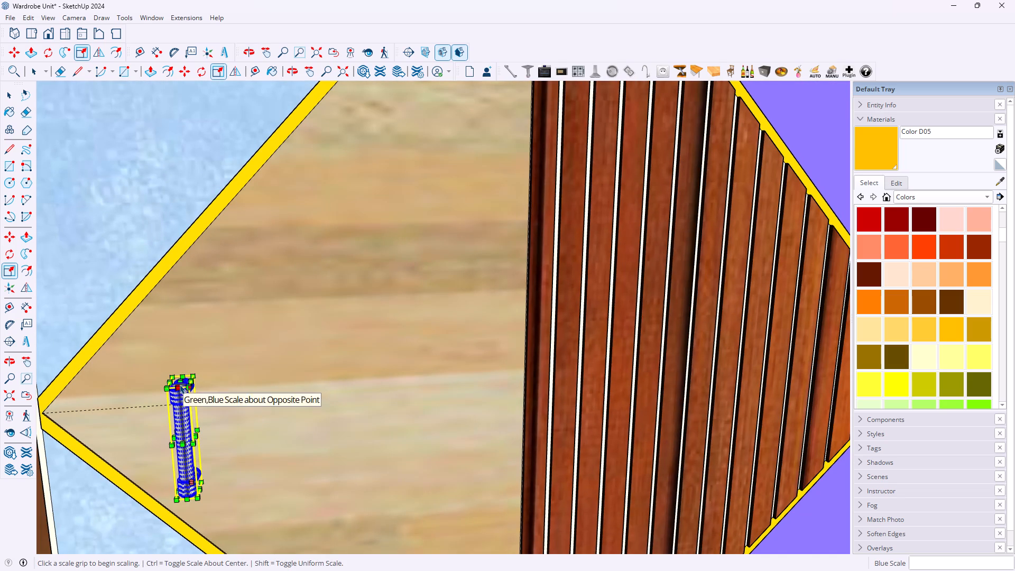
{"action": "left_click", "coordinate": [183, 380]}
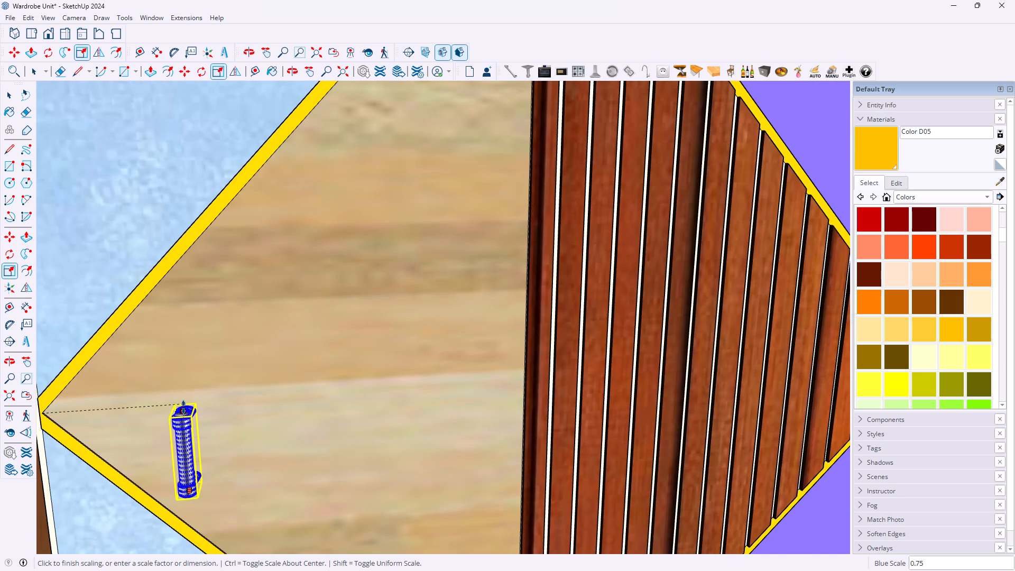
{"action": "left_click", "coordinate": [183, 401]}
Move the shortened handle up about 1 1/2" along the blue axis to centre it on the left door's guide.
{"action": "scroll", "coordinate": [191, 463], "scroll_direction": "up", "scroll_amount": 5}
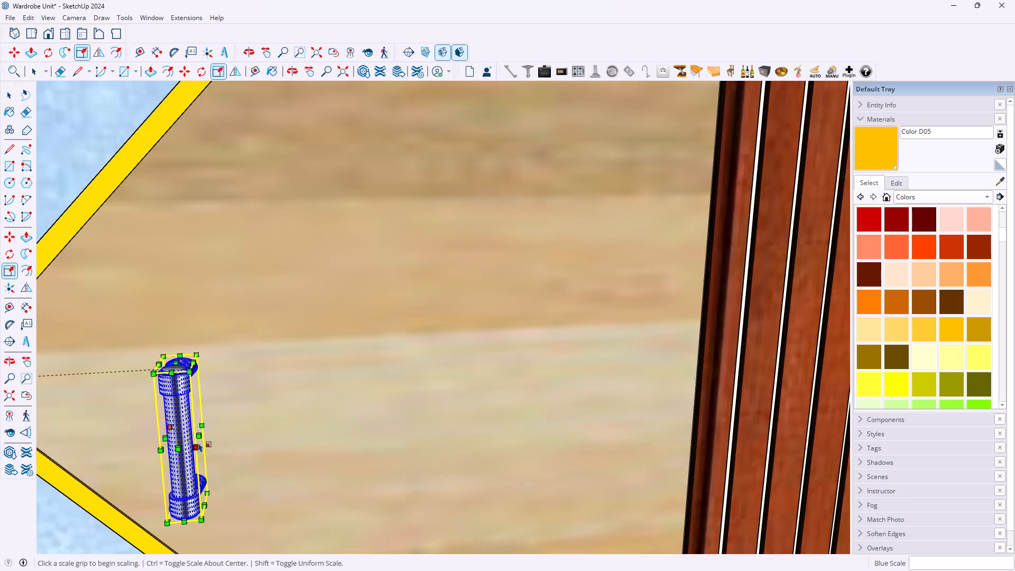
{"action": "scroll", "coordinate": [198, 440], "scroll_direction": "up", "scroll_amount": 5}
{"action": "key", "text": "m"}
{"action": "scroll", "coordinate": [167, 456], "scroll_direction": "up", "scroll_amount": 1}
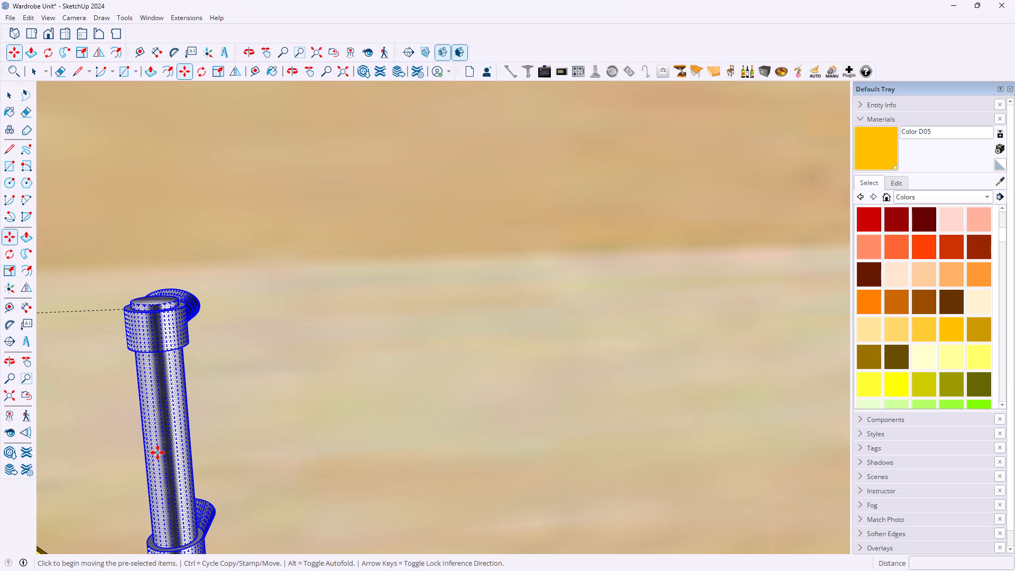
{"action": "middle_click_drag", "start_coordinate": [164, 451], "coordinate": [205, 404]}
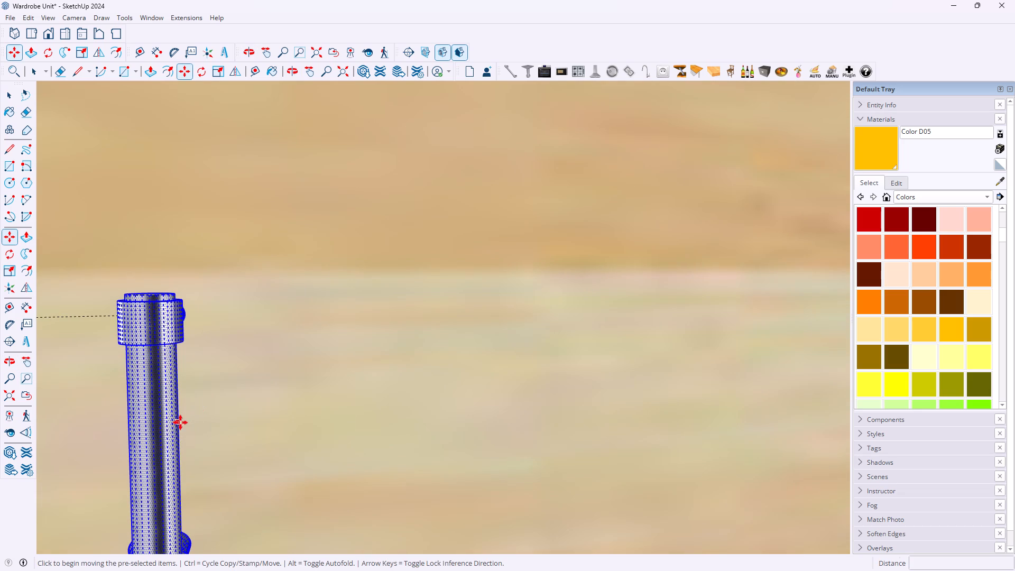
{"action": "left_click", "coordinate": [153, 459]}
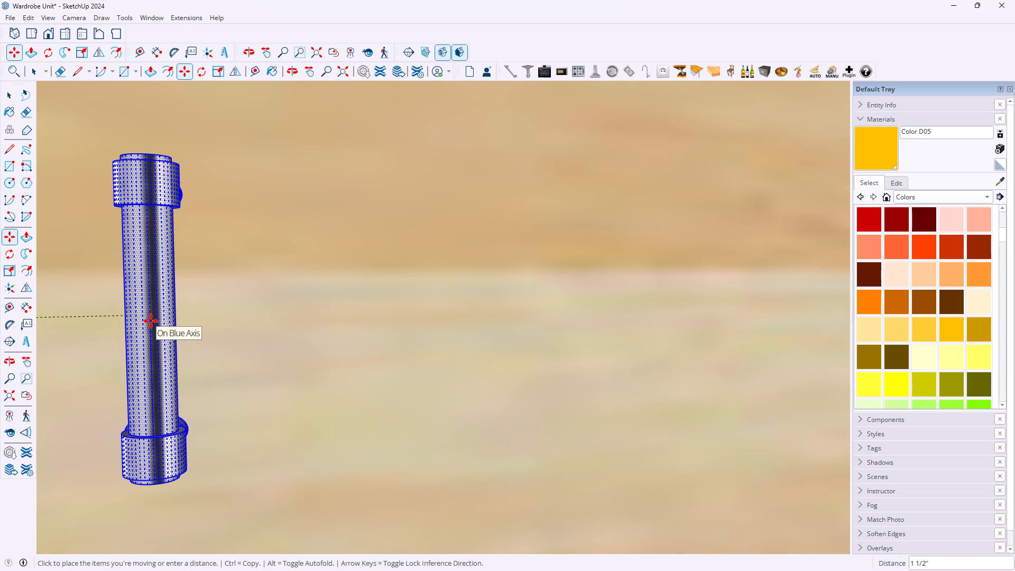
{"action": "left_click", "coordinate": [151, 321]}
Copy the handle about 5' 6 1/4" along the red axis to the inner end of the right door's guide.
{"action": "scroll", "coordinate": [162, 317], "scroll_direction": "down", "scroll_amount": 5}
{"action": "scroll", "coordinate": [241, 316], "scroll_direction": "down", "scroll_amount": 11}
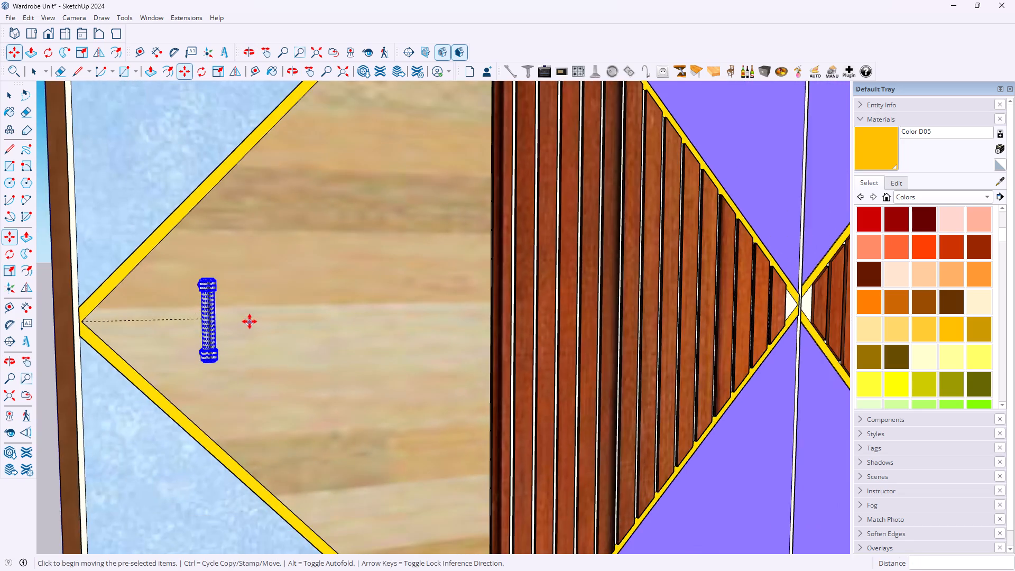
{"action": "scroll", "coordinate": [250, 321], "scroll_direction": "down", "scroll_amount": 9}
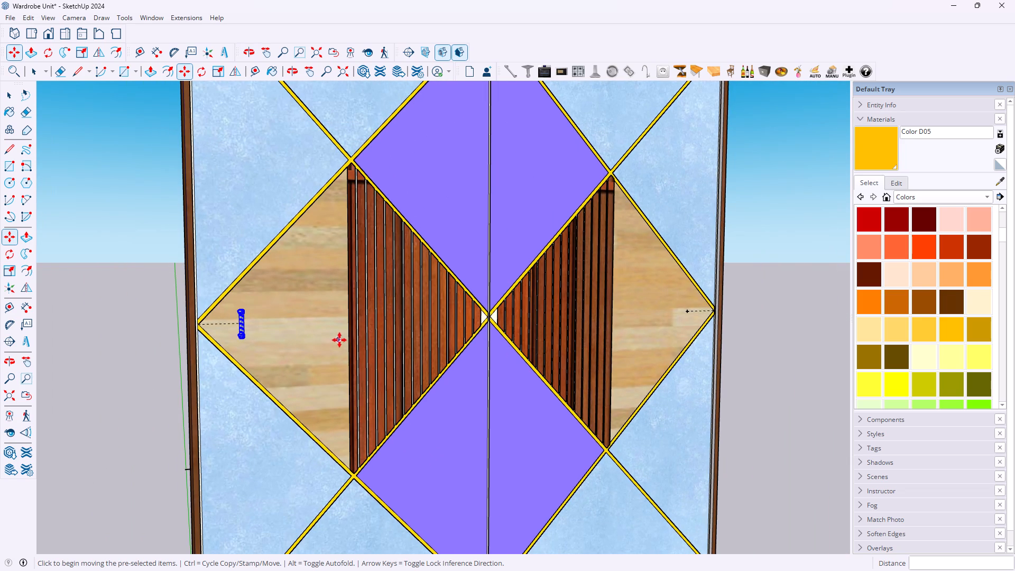
{"action": "scroll", "coordinate": [339, 338], "scroll_direction": "down", "scroll_amount": 2}
{"action": "scroll", "coordinate": [285, 327], "scroll_direction": "up", "scroll_amount": 5}
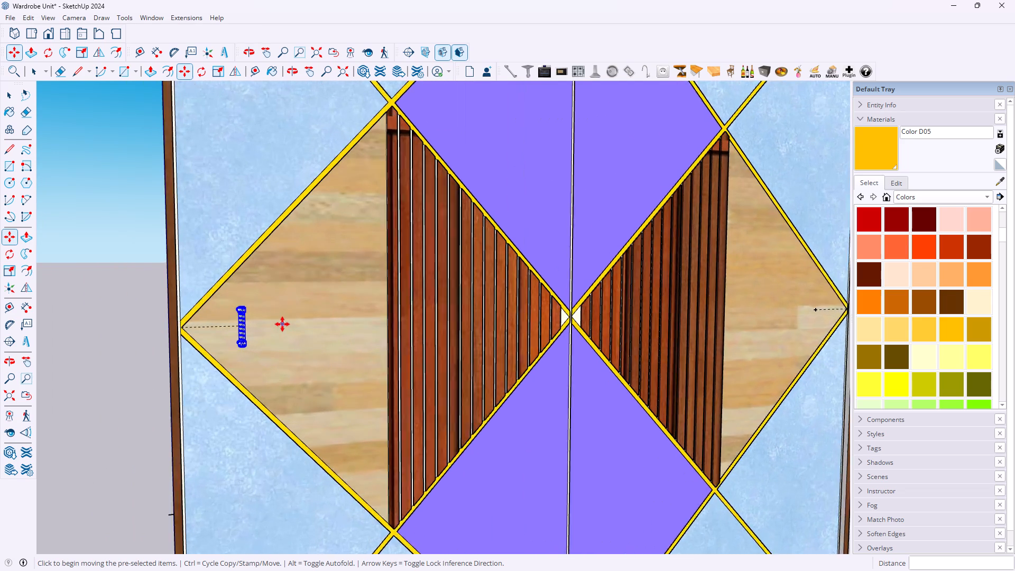
{"action": "scroll", "coordinate": [282, 324], "scroll_direction": "up", "scroll_amount": 2}
{"action": "key", "text": "m"}
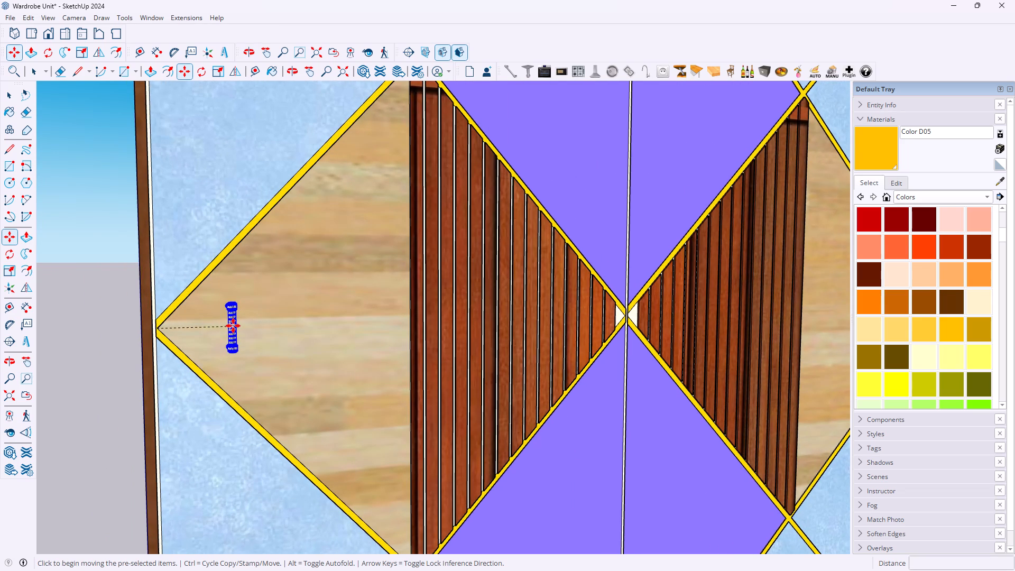
{"action": "scroll", "coordinate": [233, 326], "scroll_direction": "up", "scroll_amount": 16}
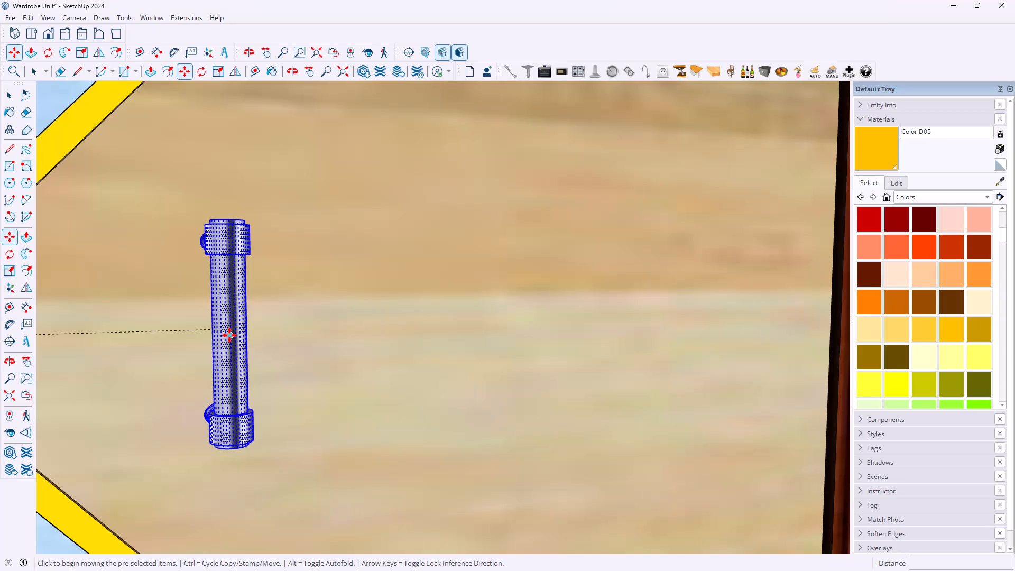
{"action": "left_click", "coordinate": [230, 337]}
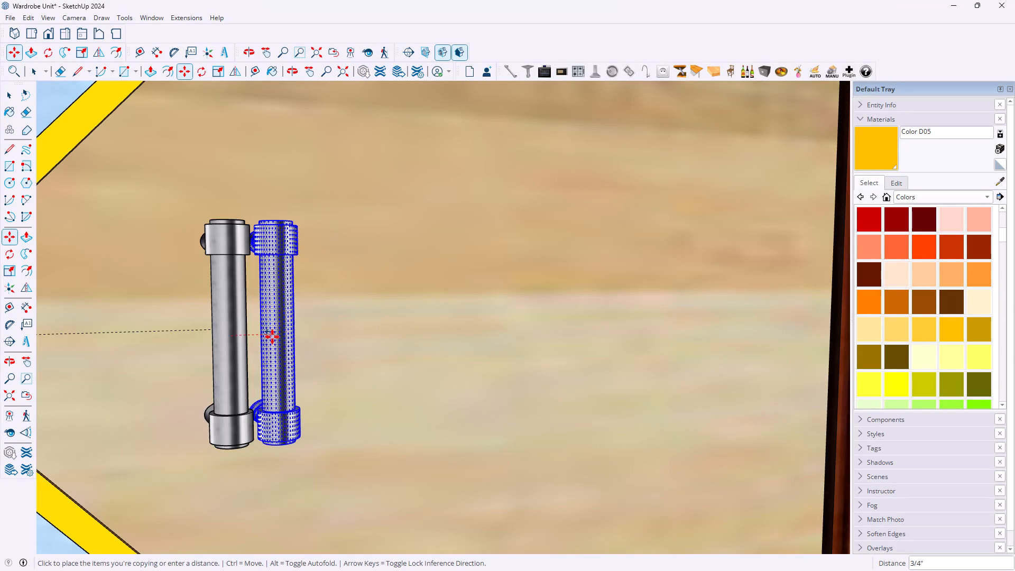
{"action": "scroll", "coordinate": [334, 326], "scroll_direction": "down", "scroll_amount": 15}
{"action": "scroll", "coordinate": [376, 318], "scroll_direction": "up", "scroll_amount": 1}
{"action": "scroll", "coordinate": [376, 318], "scroll_direction": "down", "scroll_amount": 4}
{"action": "scroll", "coordinate": [395, 311], "scroll_direction": "up", "scroll_amount": 1}
{"action": "scroll", "coordinate": [395, 311], "scroll_direction": "down", "scroll_amount": 6}
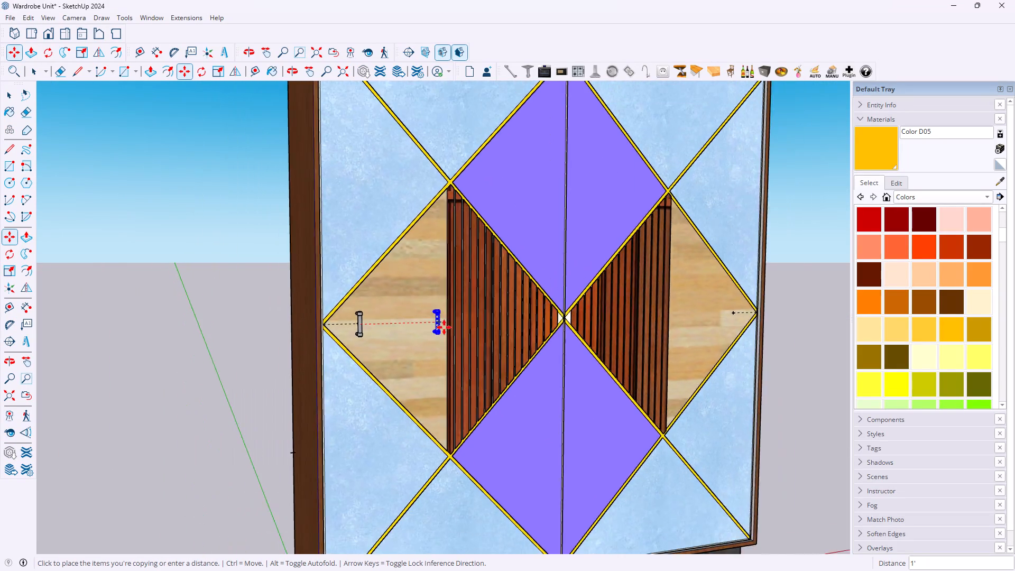
{"action": "scroll", "coordinate": [444, 327], "scroll_direction": "down", "scroll_amount": 2}
{"action": "scroll", "coordinate": [632, 328], "scroll_direction": "up", "scroll_amount": 4}
{"action": "scroll", "coordinate": [703, 319], "scroll_direction": "up", "scroll_amount": 1}
{"action": "middle_click_drag", "start_coordinate": [703, 319], "coordinate": [606, 327]}
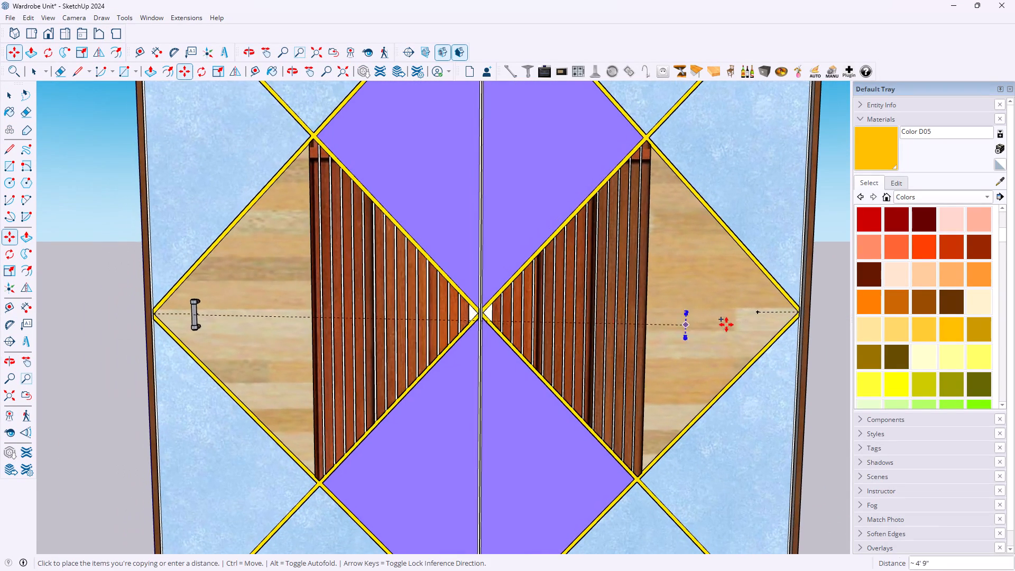
{"action": "scroll", "coordinate": [759, 321], "scroll_direction": "up", "scroll_amount": 9}
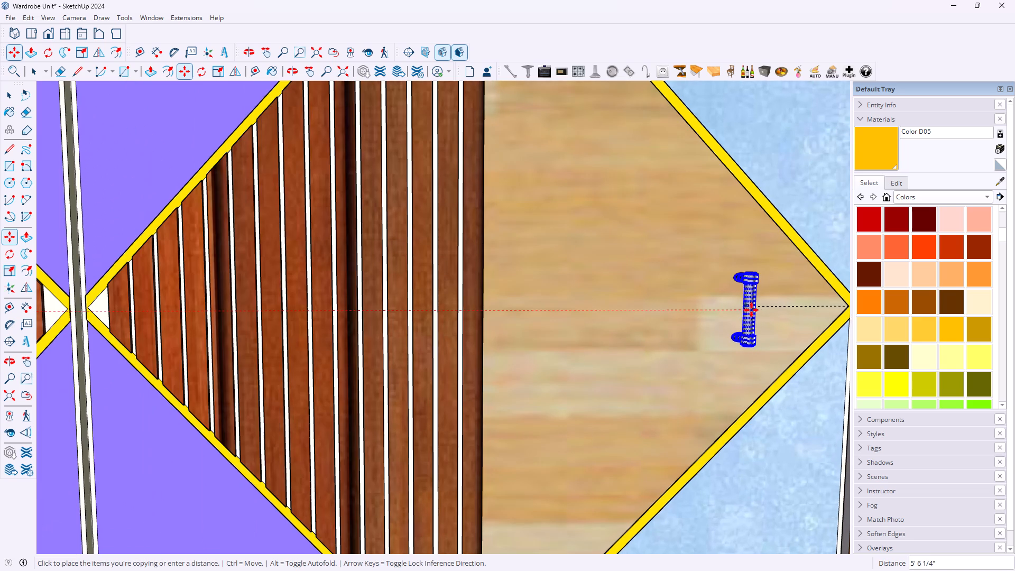
{"action": "left_click", "coordinate": [750, 311]}
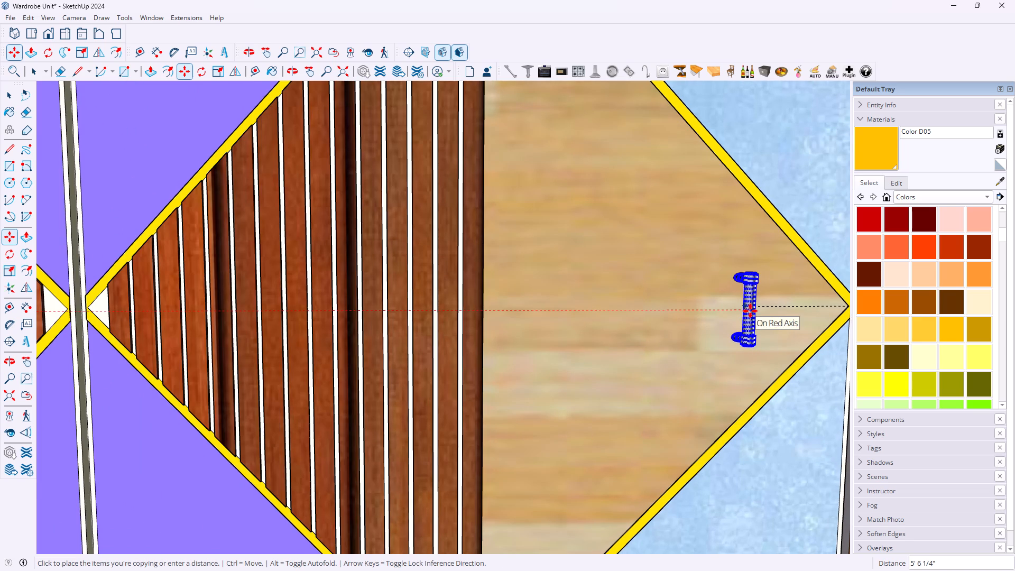
Move the right door's handle about 3/4" along the red axis to line up with the inner end of the guide.
{"action": "scroll", "coordinate": [749, 311], "scroll_direction": "up", "scroll_amount": 1}
{"action": "middle_click_drag", "start_coordinate": [749, 311], "coordinate": [652, 318]}
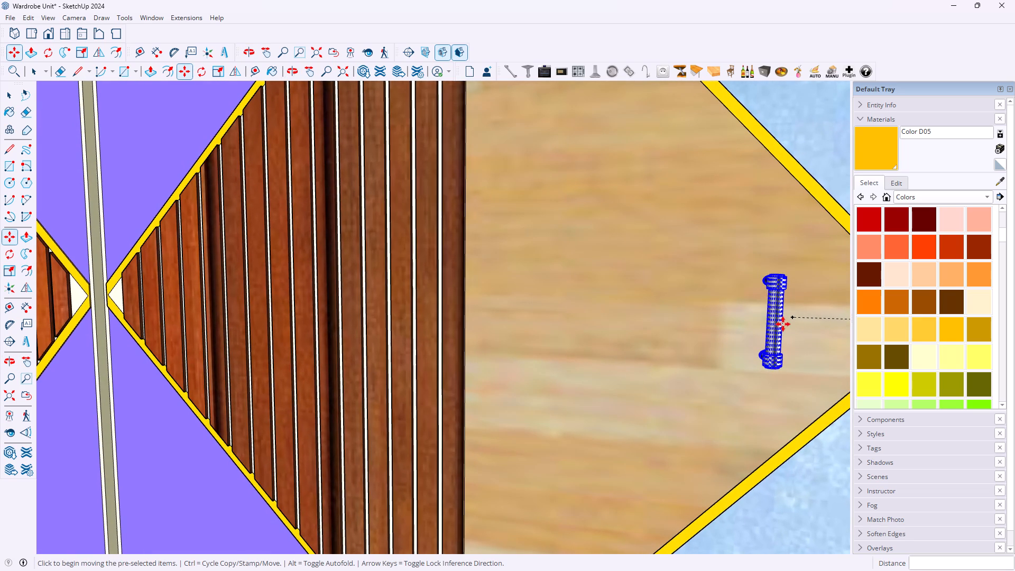
{"action": "scroll", "coordinate": [767, 308], "scroll_direction": "down", "scroll_amount": 4}
{"action": "scroll", "coordinate": [816, 324], "scroll_direction": "down", "scroll_amount": 5}
{"action": "scroll", "coordinate": [845, 339], "scroll_direction": "up", "scroll_amount": 2}
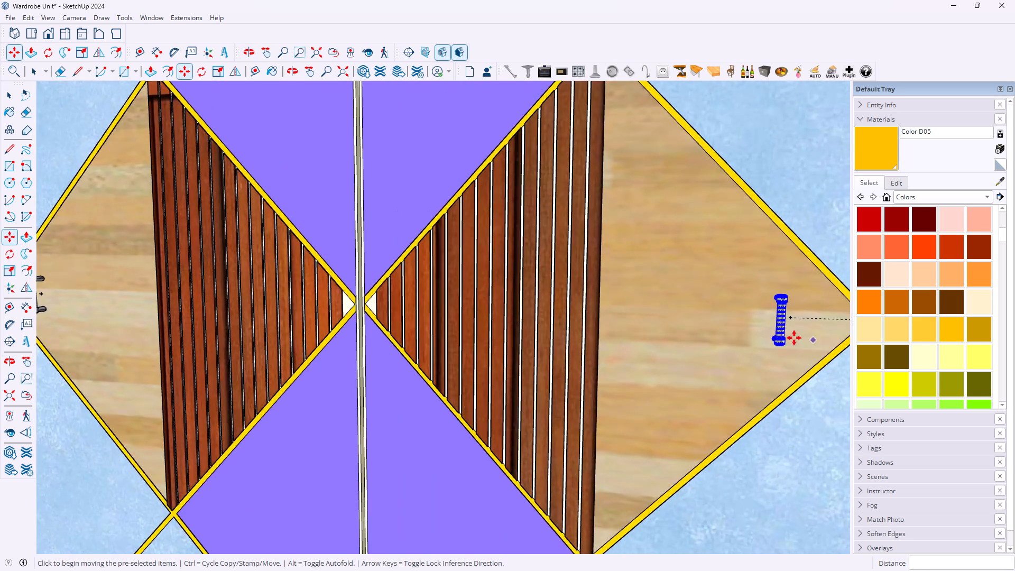
{"action": "scroll", "coordinate": [742, 318], "scroll_direction": "down", "scroll_amount": 10}
{"action": "scroll", "coordinate": [814, 319], "scroll_direction": "up", "scroll_amount": 14}
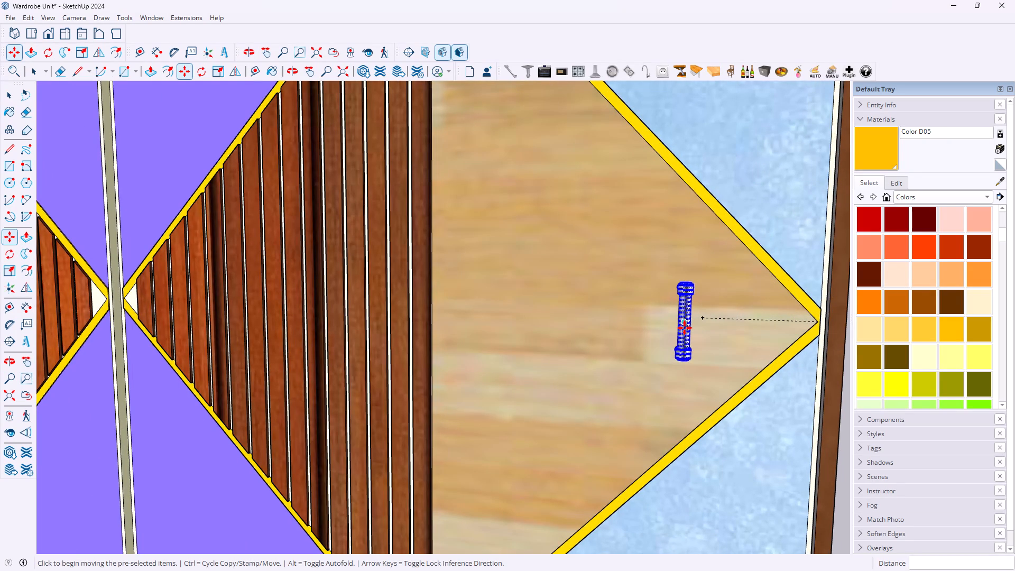
{"action": "left_click", "coordinate": [684, 325]}
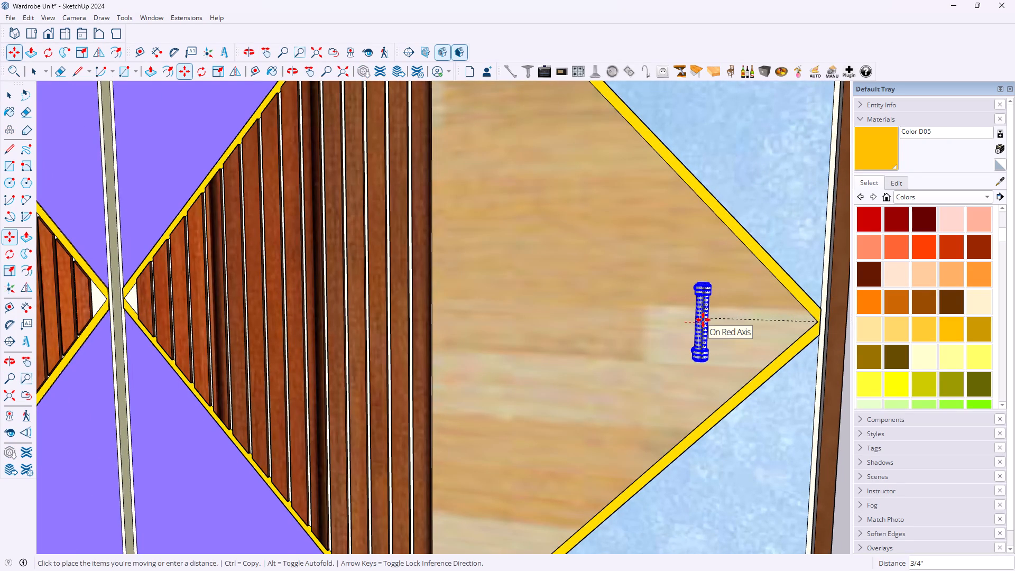
{"action": "left_click", "coordinate": [704, 320]}
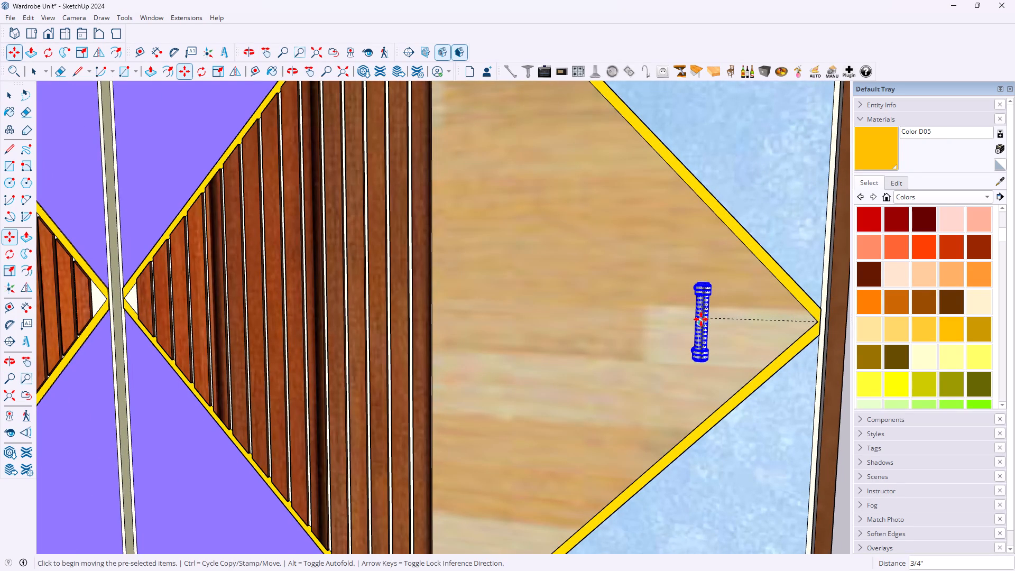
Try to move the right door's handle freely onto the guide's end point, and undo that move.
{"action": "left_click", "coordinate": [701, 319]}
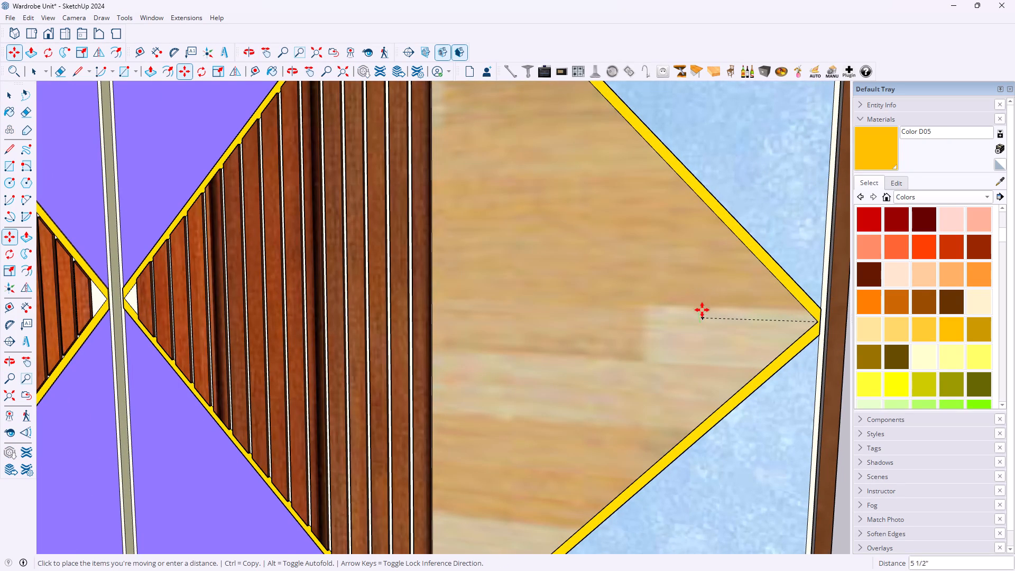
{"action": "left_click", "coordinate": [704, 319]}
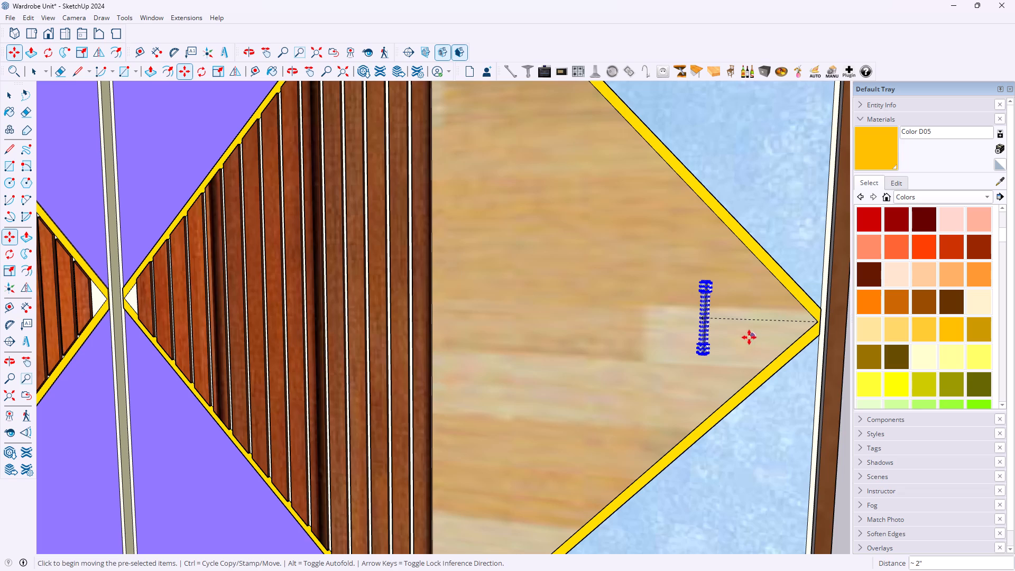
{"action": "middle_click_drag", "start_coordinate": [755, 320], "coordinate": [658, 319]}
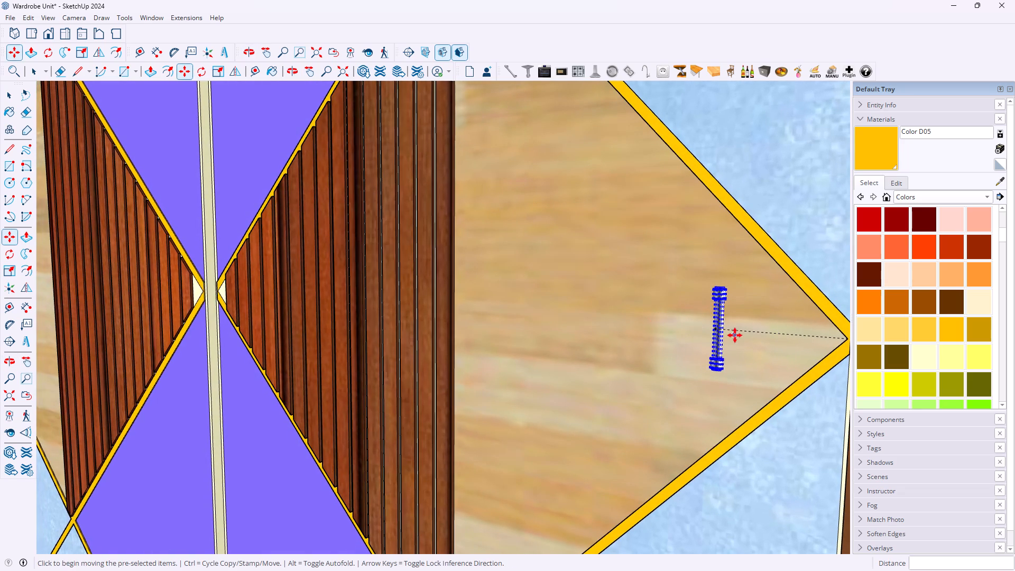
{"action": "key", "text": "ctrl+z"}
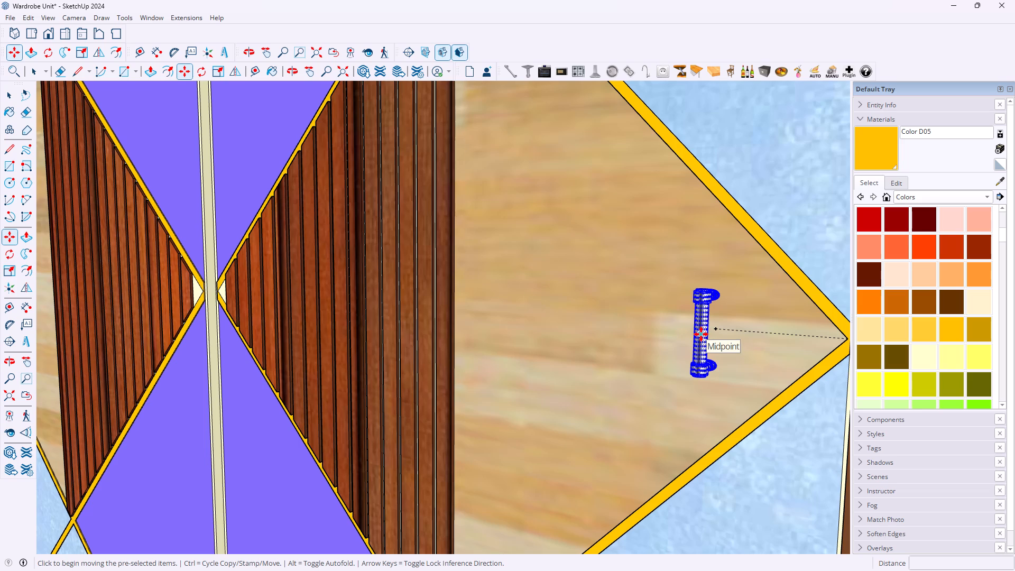
Align the right handle's midpoint with the guide's inner end, constraining the move to the red axis.
{"action": "middle_click_drag", "start_coordinate": [709, 333], "coordinate": [691, 329]}
{"action": "scroll", "coordinate": [710, 333], "scroll_direction": "up", "scroll_amount": 1}
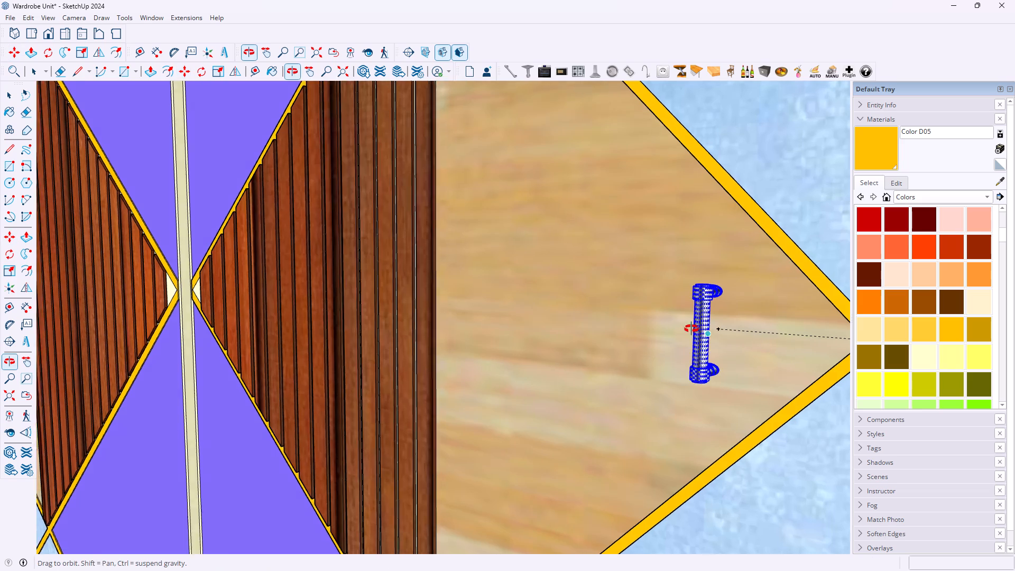
{"action": "middle_click_drag", "start_coordinate": [691, 329], "coordinate": [570, 325]}
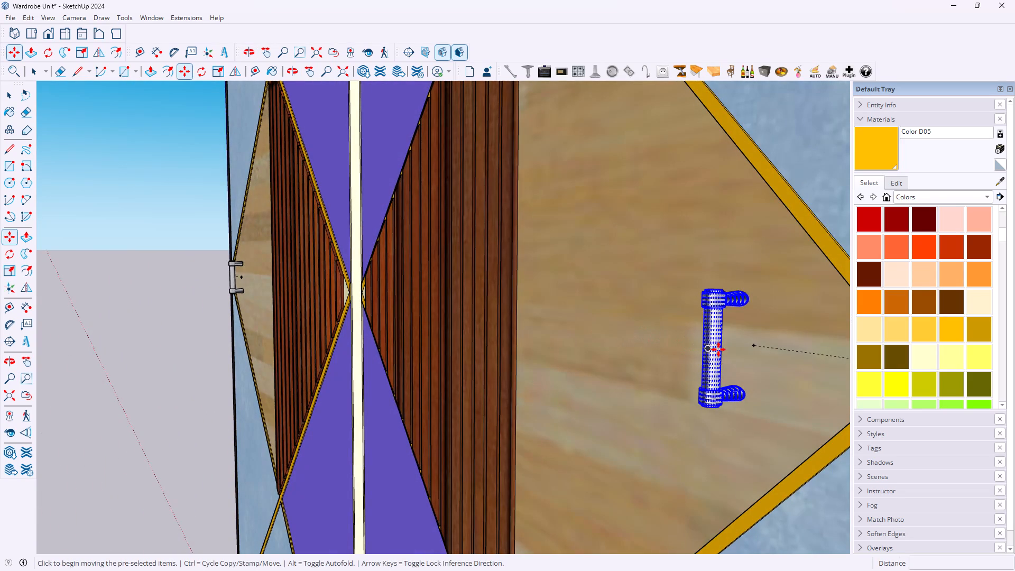
{"action": "left_click", "coordinate": [711, 349]}
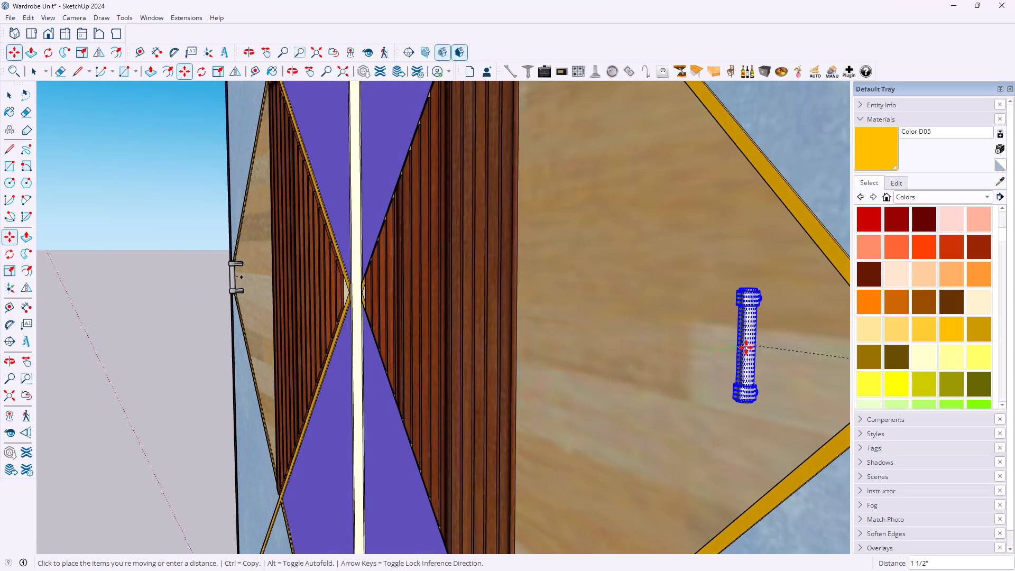
{"action": "key", "text": "Right"}
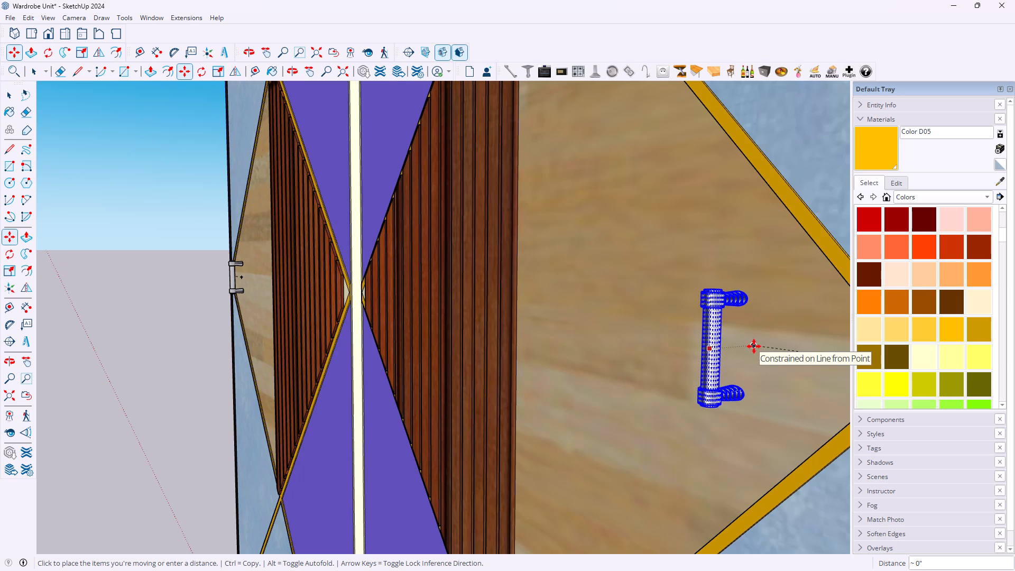
{"action": "left_click", "coordinate": [754, 346]}
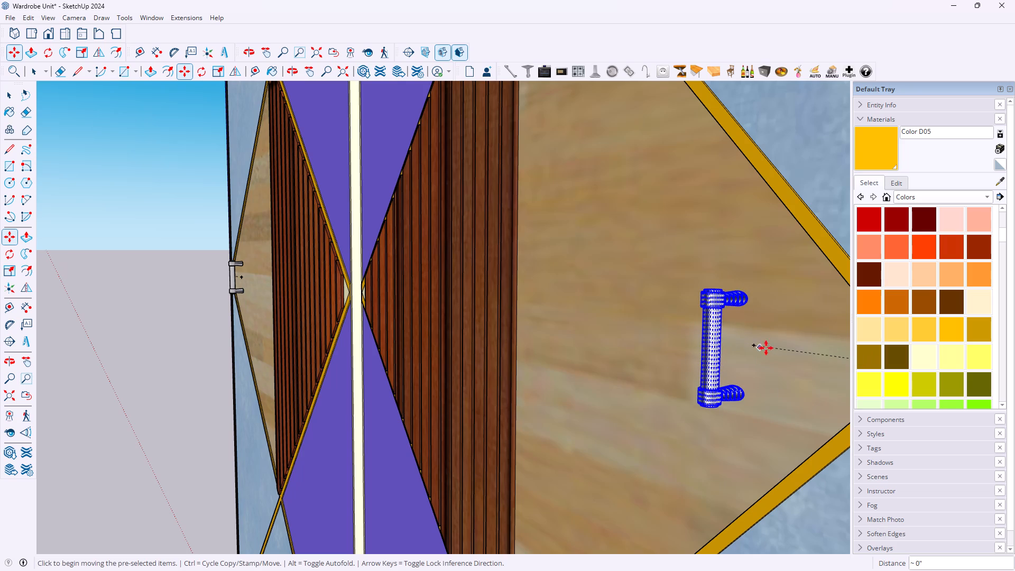
Move the entire left door handle about 1/4" along the red axis, aligning it with the inner end of its guide.
{"action": "middle_click_drag", "start_coordinate": [754, 360], "coordinate": [952, 354]}
{"action": "middle_click_drag", "start_coordinate": [707, 348], "coordinate": [752, 348]}
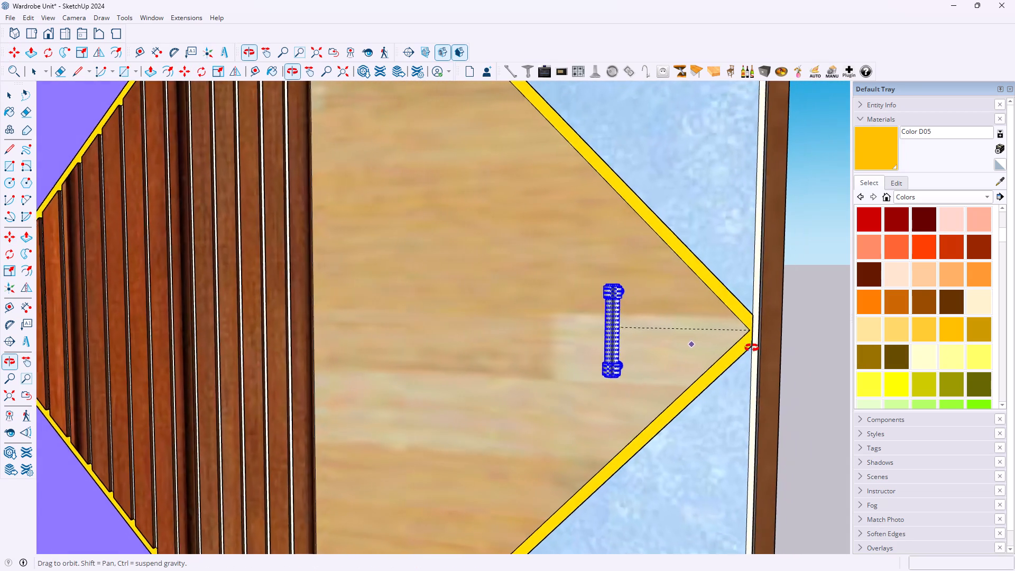
{"action": "middle_click_drag", "start_coordinate": [752, 348], "coordinate": [763, 346]}
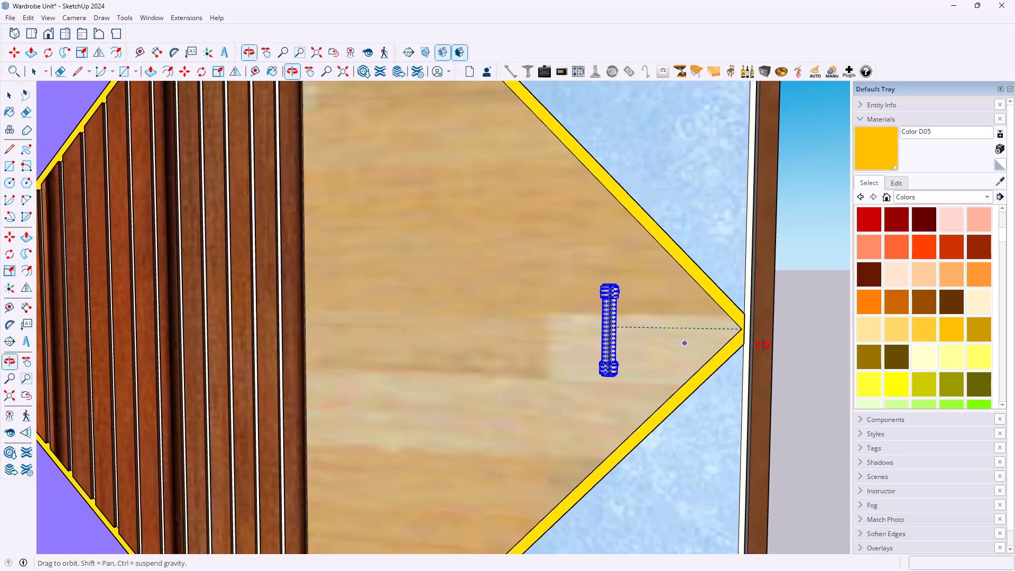
{"action": "middle_click_drag", "start_coordinate": [763, 346], "coordinate": [762, 346]}
{"action": "scroll", "coordinate": [628, 334], "scroll_direction": "down", "scroll_amount": 14}
{"action": "scroll", "coordinate": [206, 349], "scroll_direction": "down", "scroll_amount": 2}
{"action": "scroll", "coordinate": [136, 335], "scroll_direction": "up", "scroll_amount": 15}
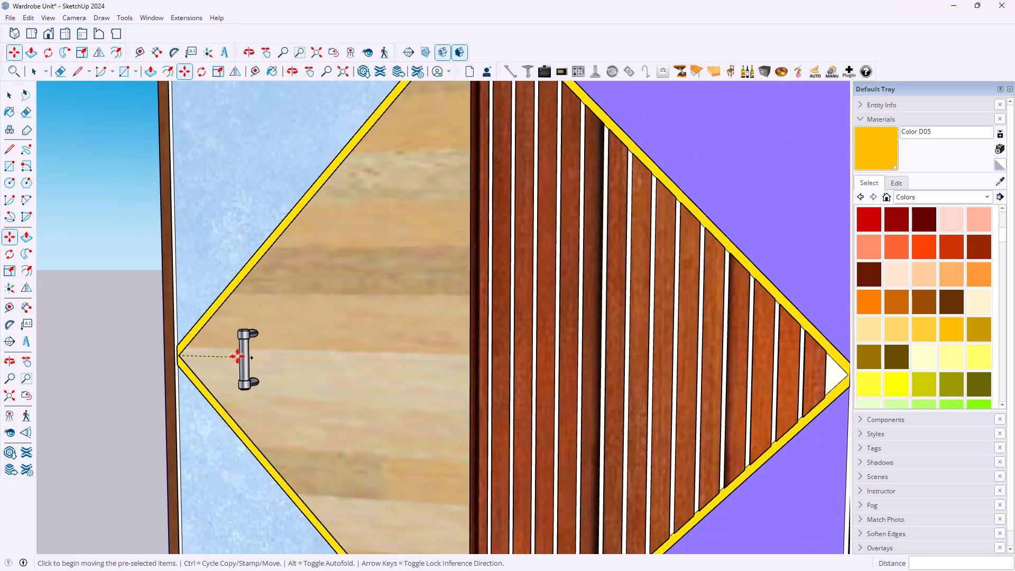
{"action": "key", "text": "space"}
{"action": "left_click", "coordinate": [243, 358]}
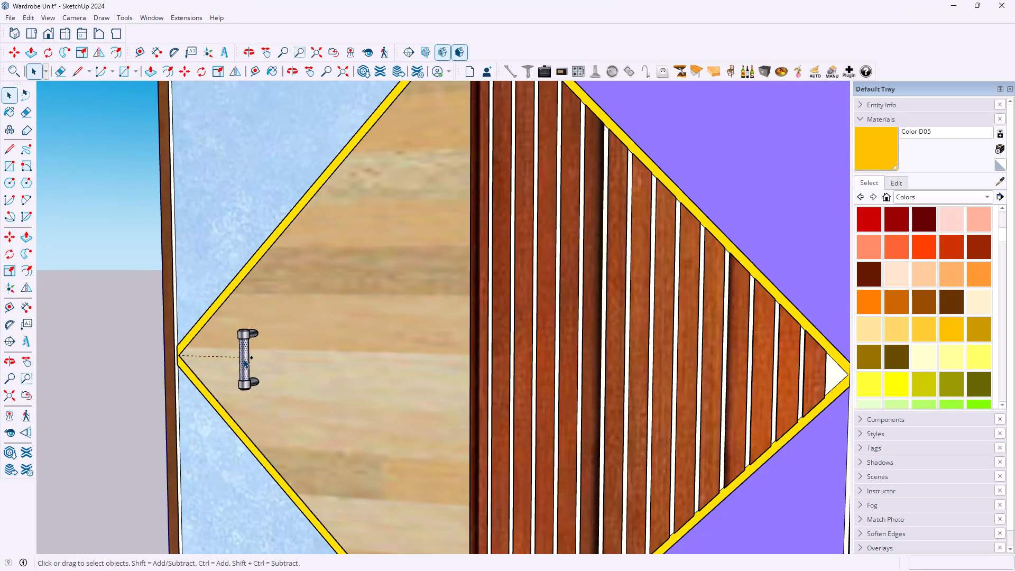
{"action": "left_click", "coordinate": [243, 359]}
{"action": "scroll", "coordinate": [250, 354], "scroll_direction": "down", "scroll_amount": 9}
{"action": "scroll", "coordinate": [236, 354], "scroll_direction": "up", "scroll_amount": 5}
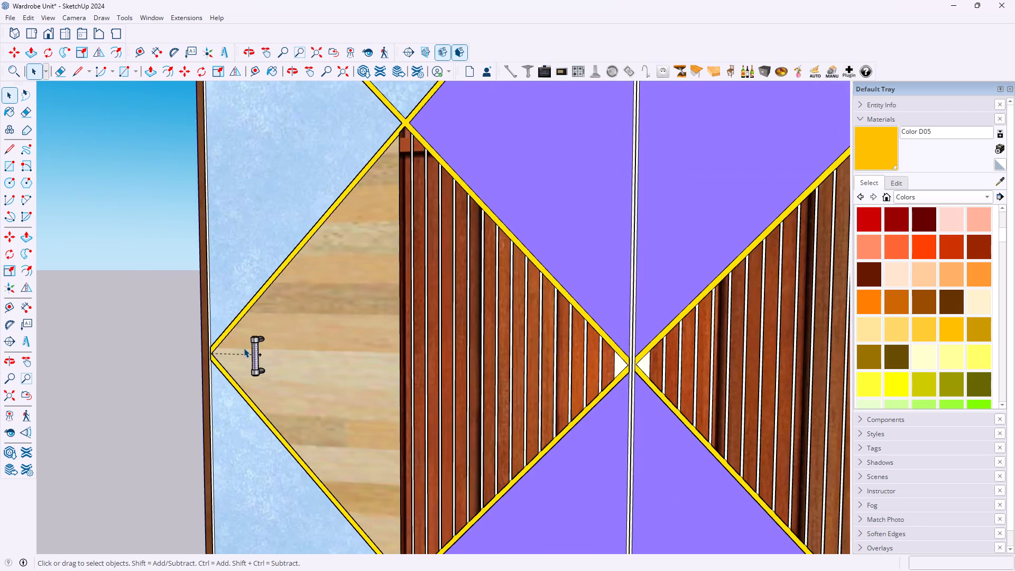
{"action": "scroll", "coordinate": [244, 348], "scroll_direction": "up", "scroll_amount": 11}
{"action": "left_click", "coordinate": [273, 363]}
{"action": "left_click", "coordinate": [275, 352]}
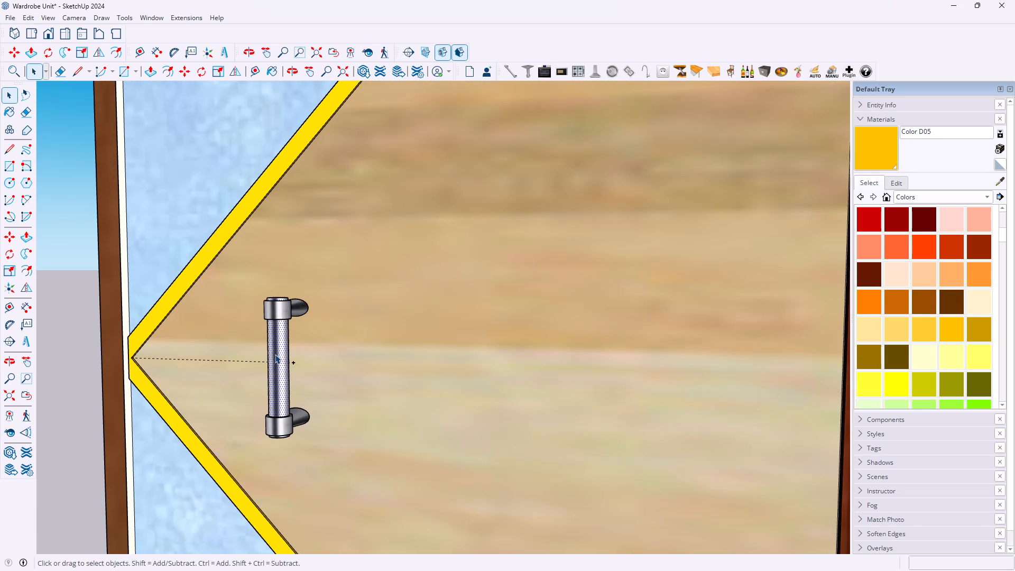
{"action": "left_click", "coordinate": [279, 312]}
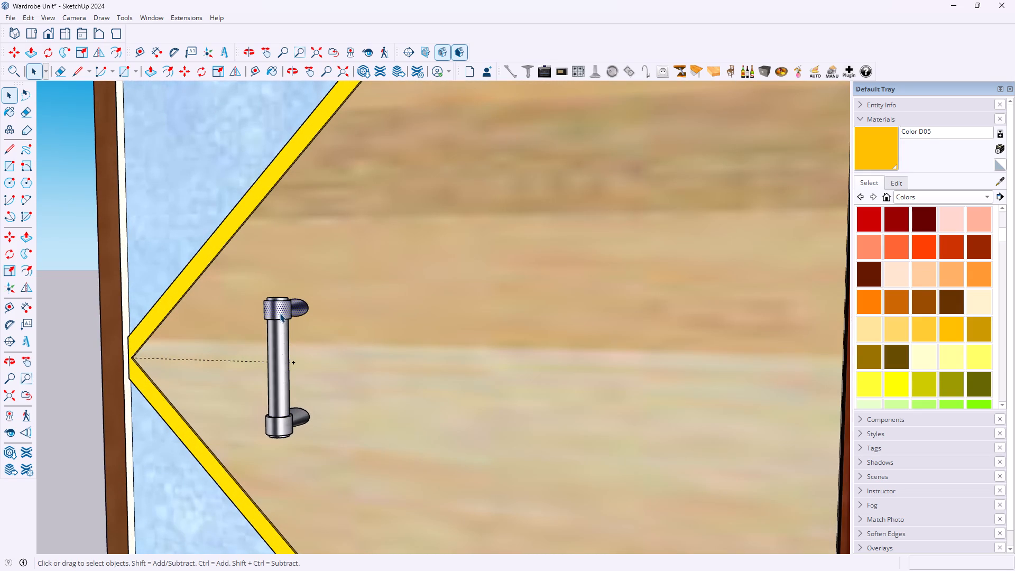
{"action": "triple_click", "coordinate": [280, 312]}
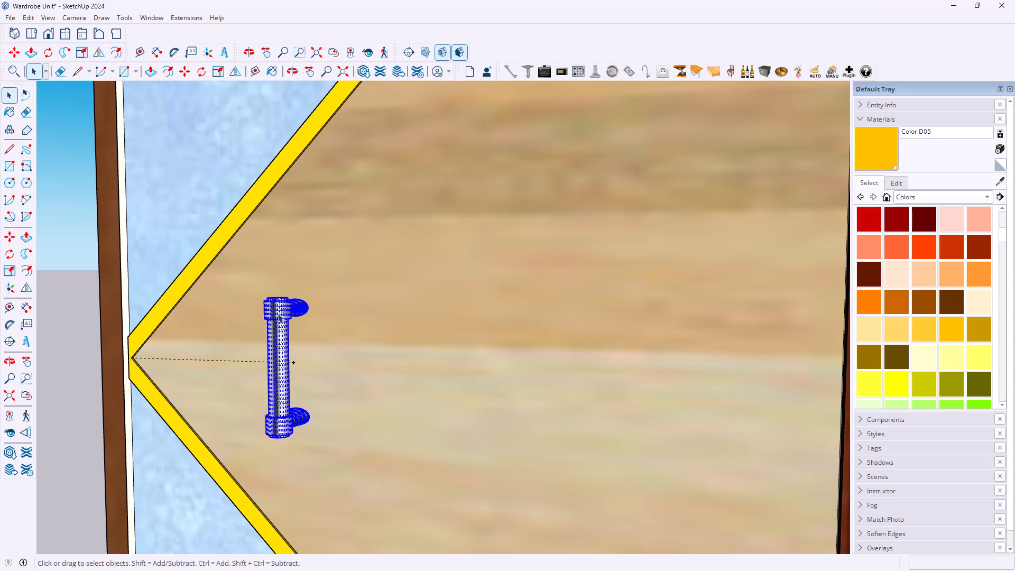
{"action": "key", "text": "m"}
{"action": "left_click", "coordinate": [277, 369]}
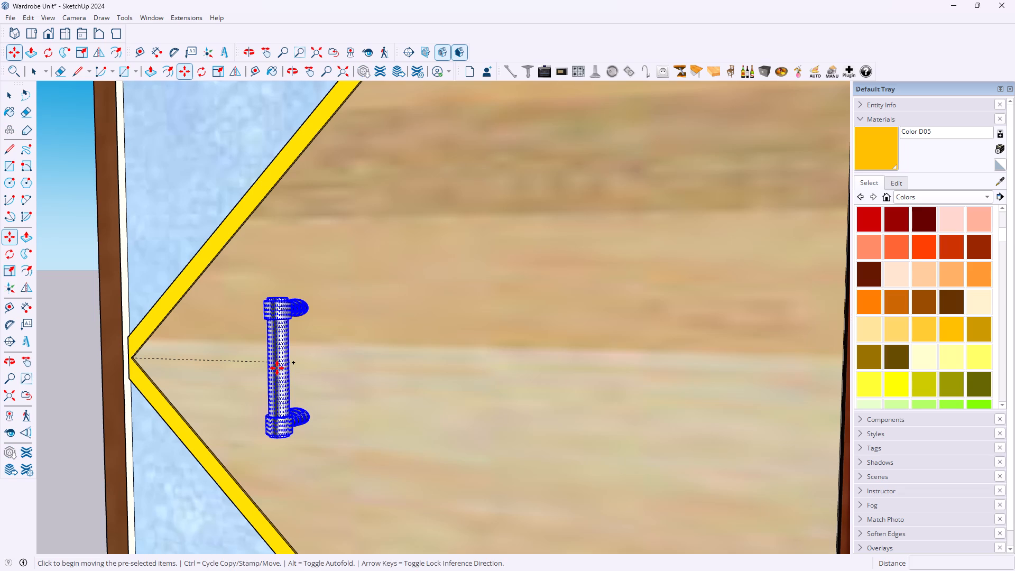
{"action": "scroll", "coordinate": [427, 384], "scroll_direction": "down", "scroll_amount": 3}
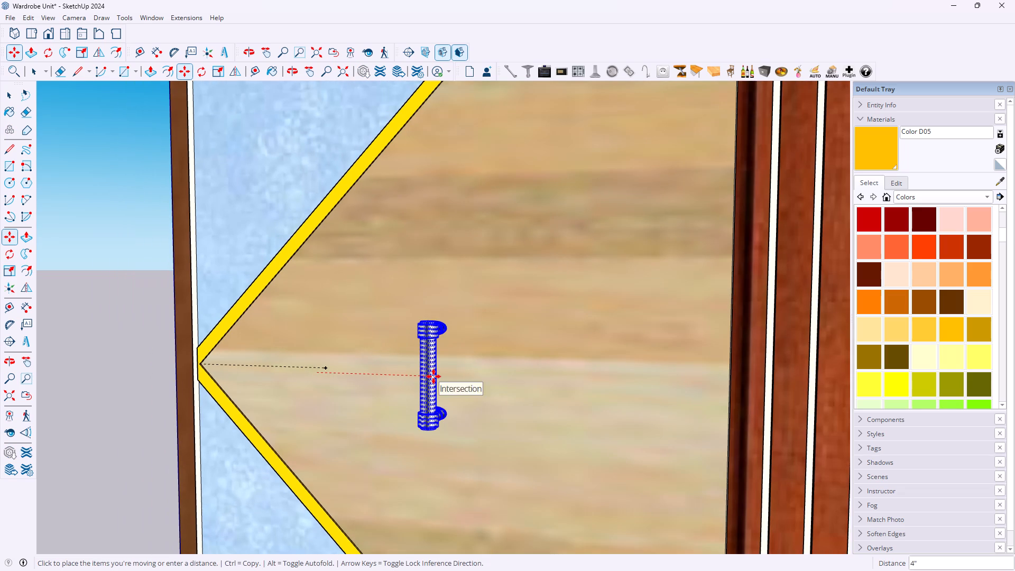
{"action": "key", "text": "Right"}
{"action": "middle_click_drag", "start_coordinate": [358, 370], "coordinate": [533, 367]}
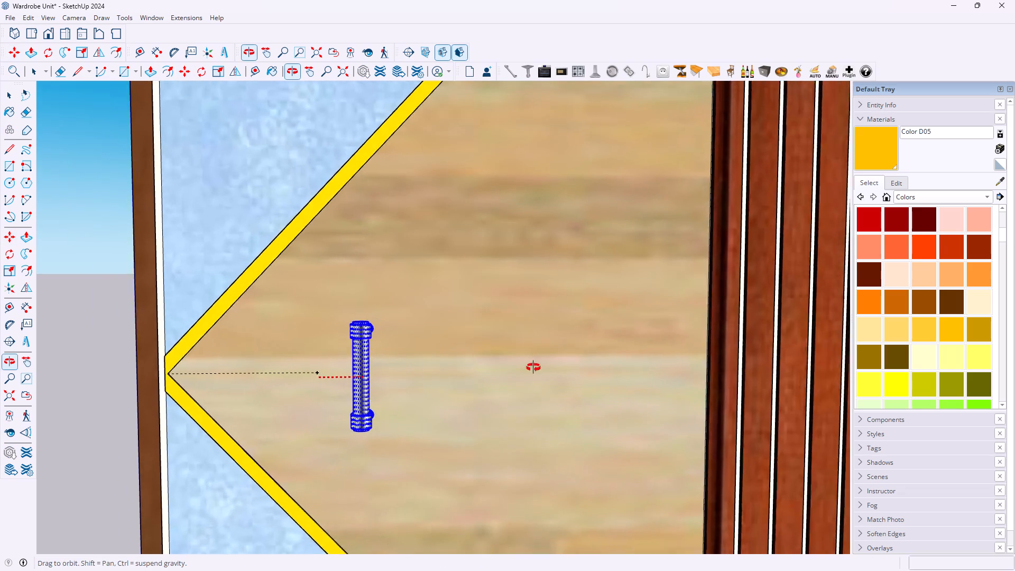
{"action": "middle_click_drag", "start_coordinate": [533, 367], "coordinate": [700, 348]}
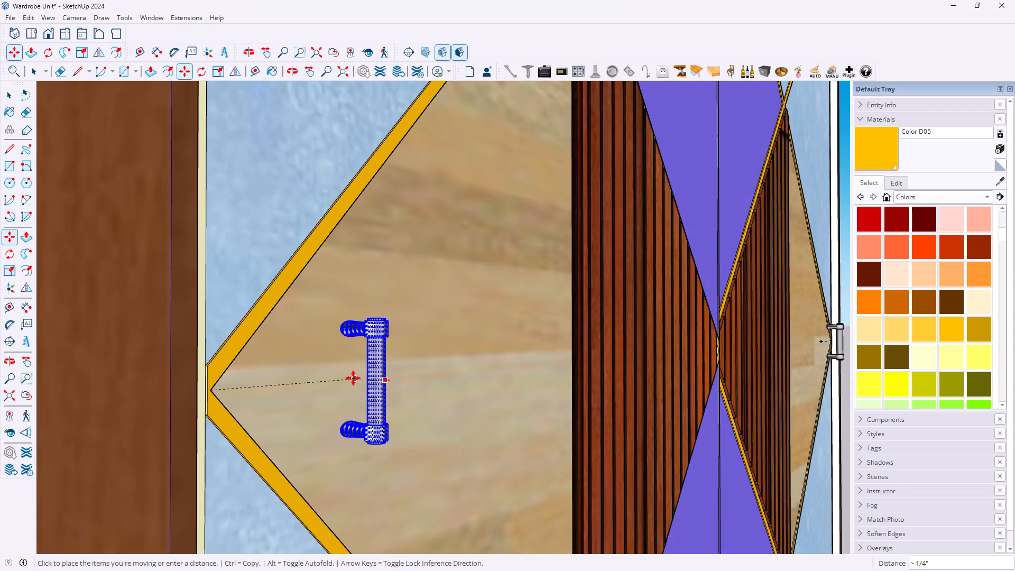
{"action": "left_click", "coordinate": [353, 378]}
{"action": "scroll", "coordinate": [470, 392], "scroll_direction": "down", "scroll_amount": 9}
{"action": "middle_click_drag", "start_coordinate": [596, 380], "coordinate": [584, 381]}
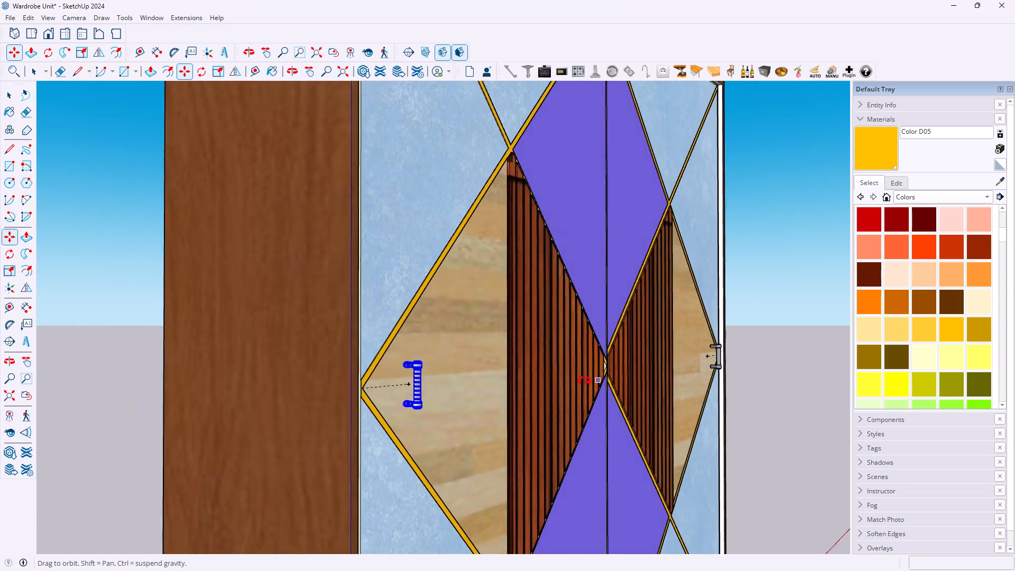
{"action": "middle_click_drag", "start_coordinate": [584, 381], "coordinate": [334, 385]}
{"action": "key", "text": "space"}
Hide the construction guides on the wardrobe model.
{"action": "scroll", "coordinate": [358, 363], "scroll_direction": "down", "scroll_amount": 6}
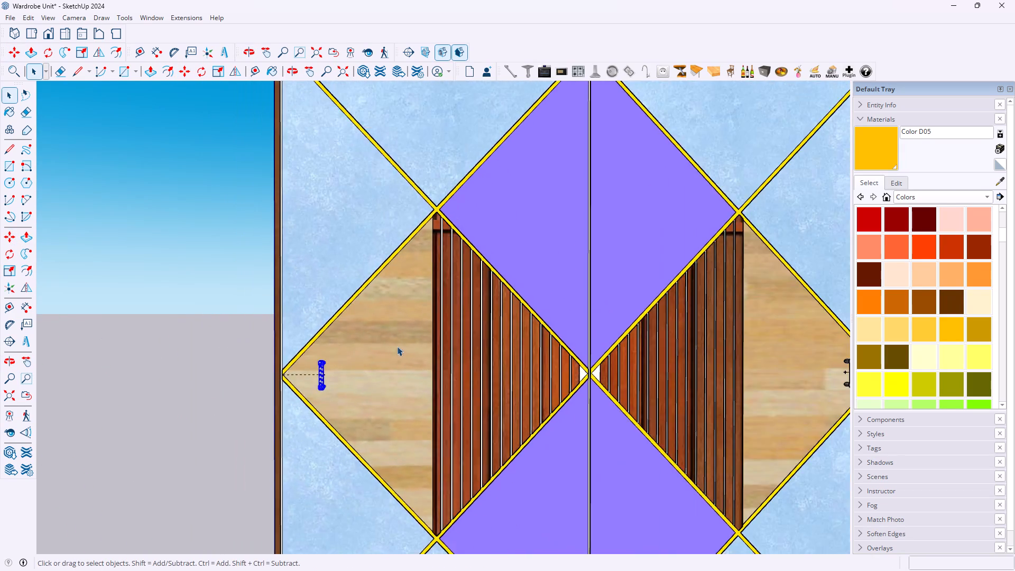
{"action": "scroll", "coordinate": [397, 346], "scroll_direction": "down", "scroll_amount": 3}
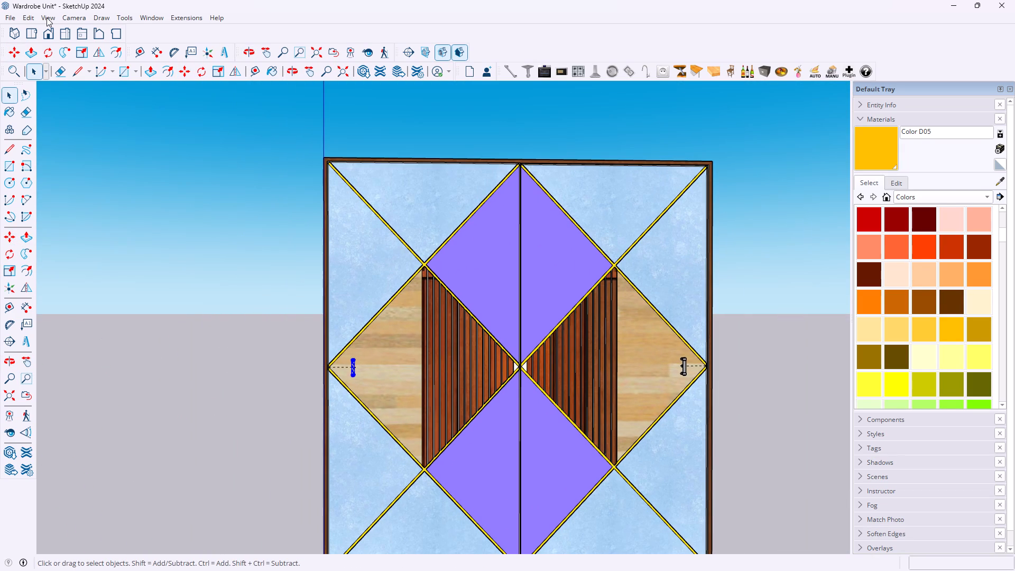
{"action": "left_click", "coordinate": [47, 17]}
{"action": "left_click", "coordinate": [49, 121]}
Deselect the handle and examine the whole wardrobe front, including the handle placement on both doors.
{"action": "middle_click_drag", "start_coordinate": [642, 300], "coordinate": [528, 297]}
{"action": "middle_click_drag", "start_coordinate": [570, 296], "coordinate": [592, 296]}
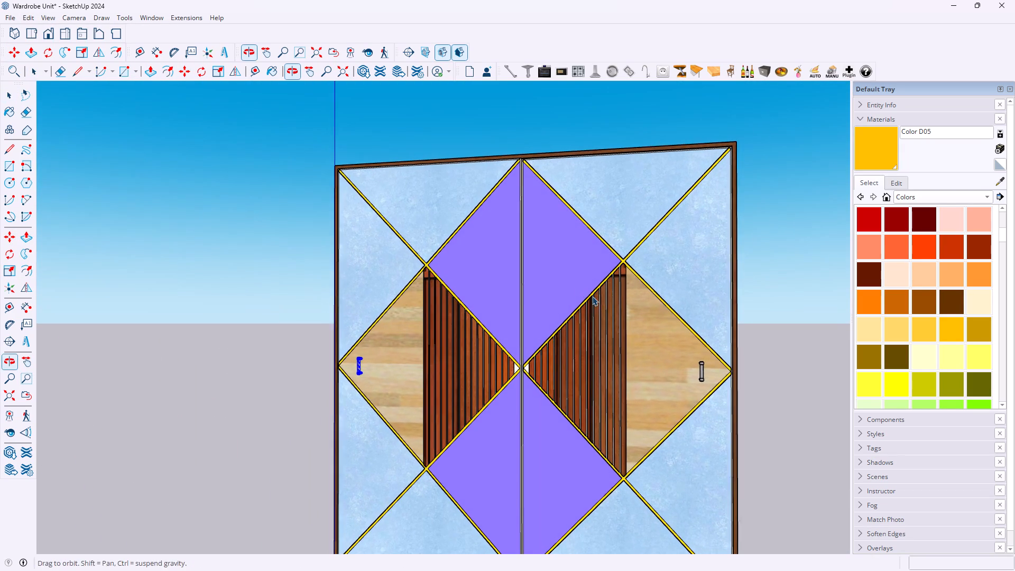
{"action": "middle_click_drag", "start_coordinate": [592, 296], "coordinate": [590, 296]}
{"action": "scroll", "coordinate": [617, 294], "scroll_direction": "down", "scroll_amount": 4}
{"action": "scroll", "coordinate": [671, 305], "scroll_direction": "down", "scroll_amount": 2}
{"action": "middle_click_drag", "start_coordinate": [686, 307], "coordinate": [696, 306]}
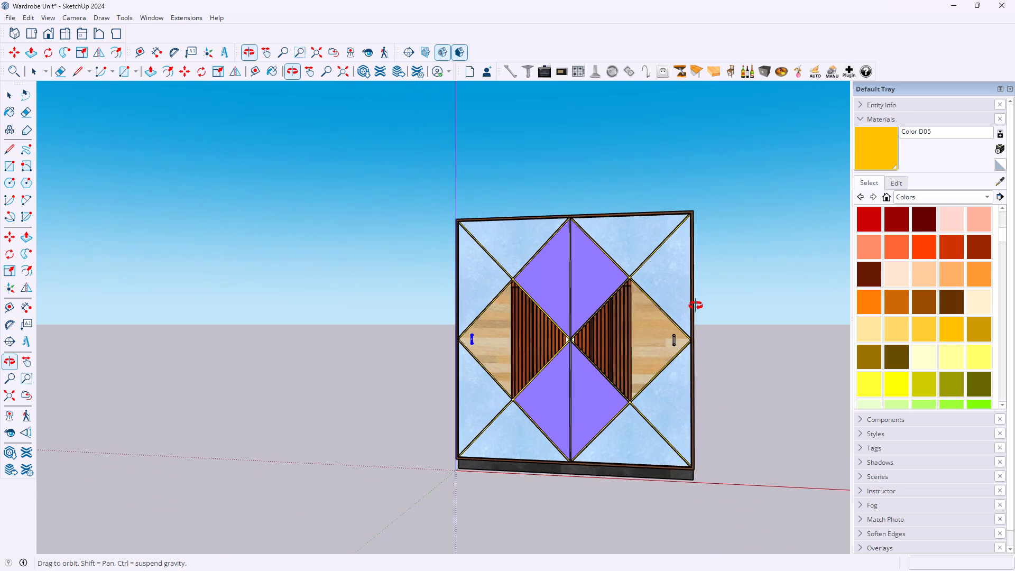
{"action": "middle_click_drag", "start_coordinate": [696, 306], "coordinate": [708, 305]}
{"action": "key", "text": "space"}
{"action": "left_click", "coordinate": [733, 306]}
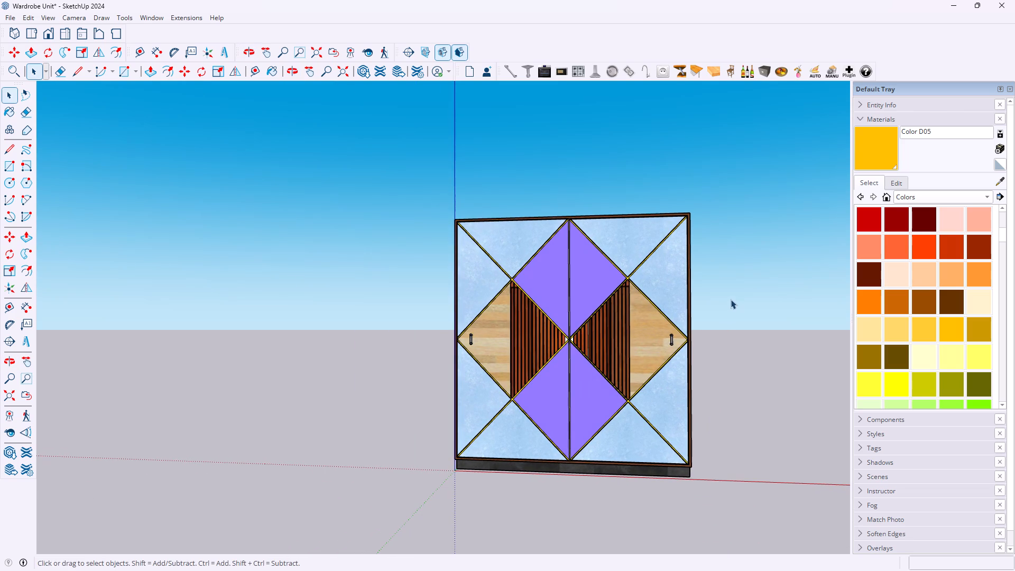
{"action": "scroll", "coordinate": [741, 330], "scroll_direction": "up", "scroll_amount": 1}
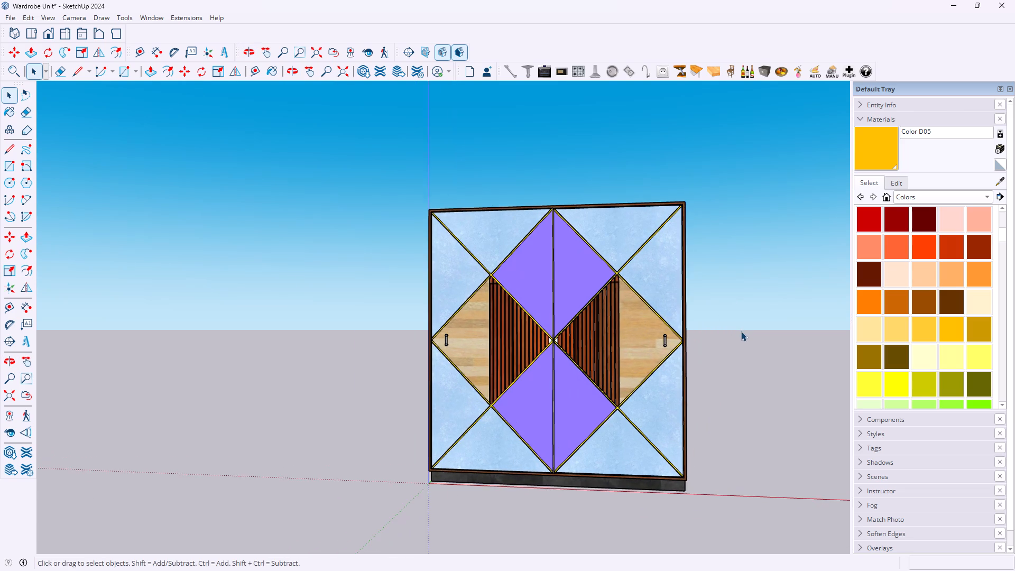
{"action": "scroll", "coordinate": [742, 332], "scroll_direction": "up", "scroll_amount": 1}
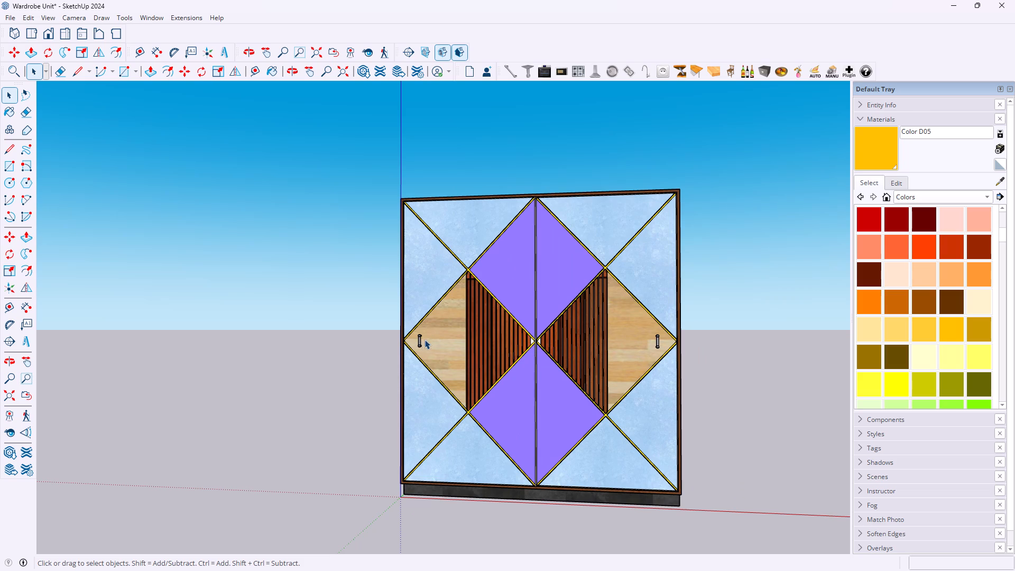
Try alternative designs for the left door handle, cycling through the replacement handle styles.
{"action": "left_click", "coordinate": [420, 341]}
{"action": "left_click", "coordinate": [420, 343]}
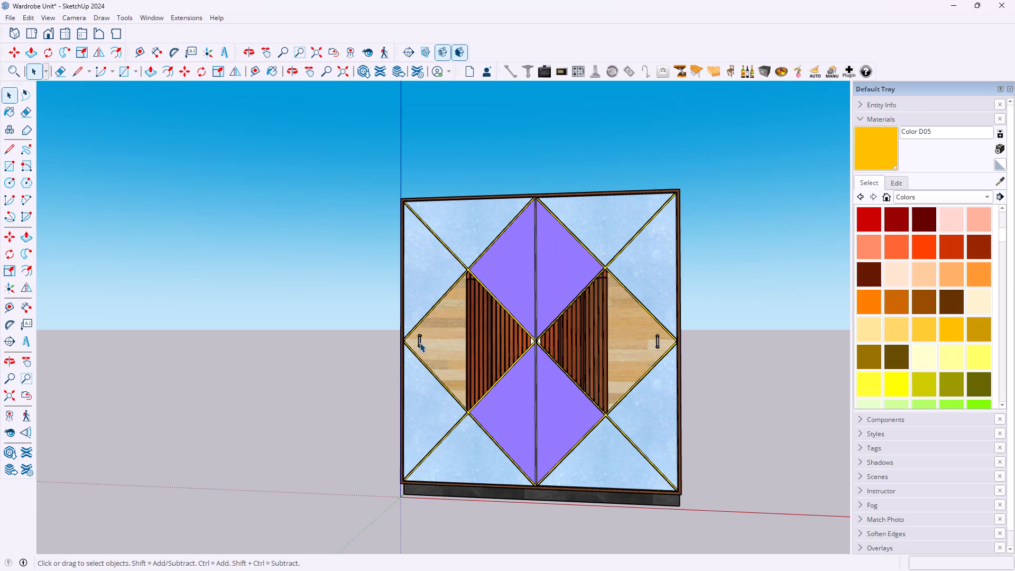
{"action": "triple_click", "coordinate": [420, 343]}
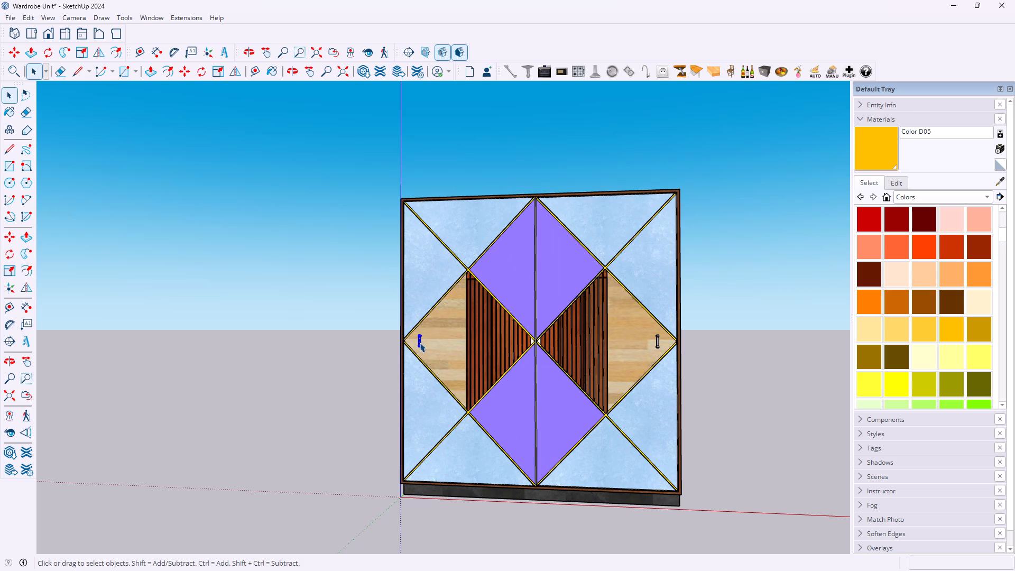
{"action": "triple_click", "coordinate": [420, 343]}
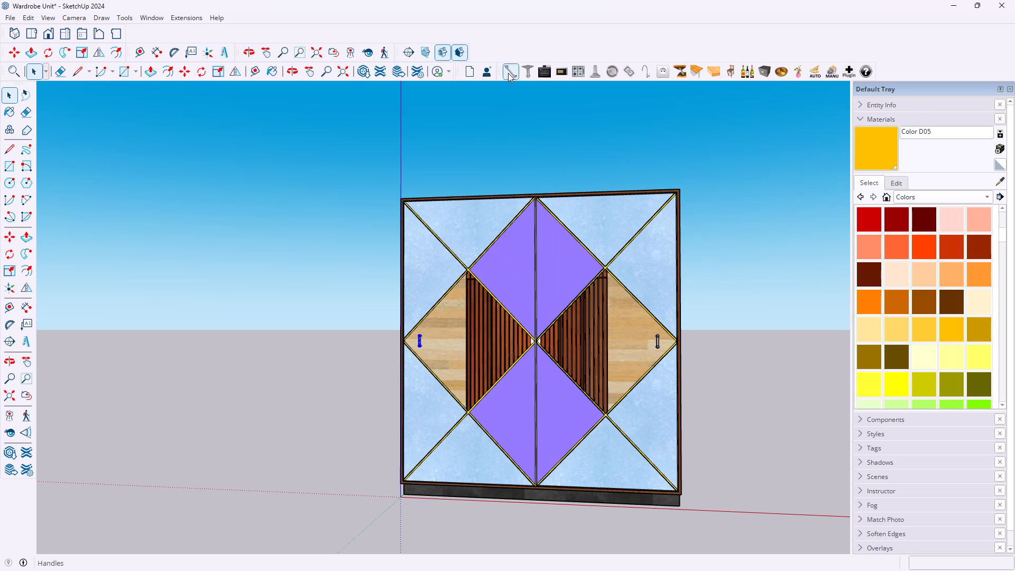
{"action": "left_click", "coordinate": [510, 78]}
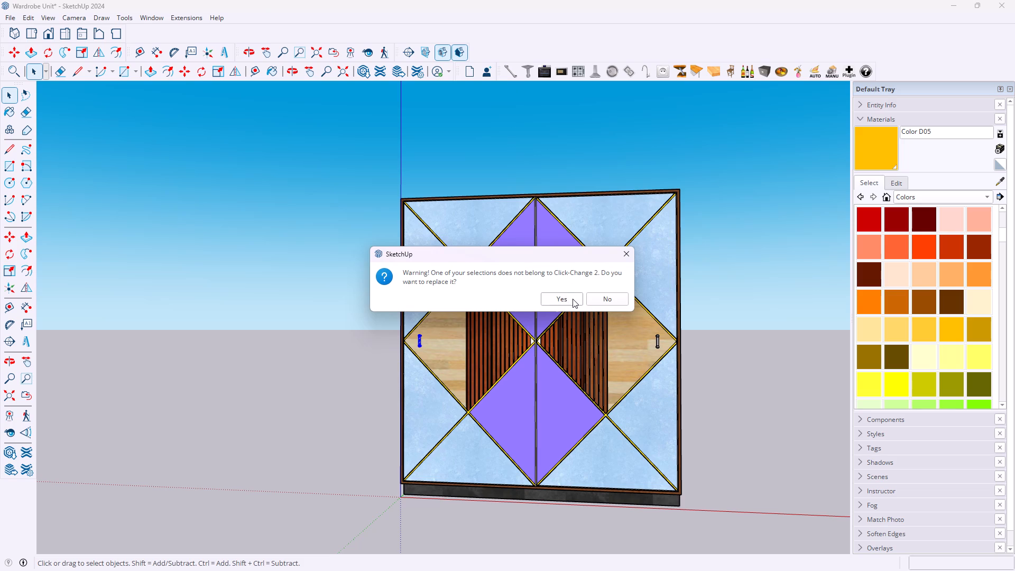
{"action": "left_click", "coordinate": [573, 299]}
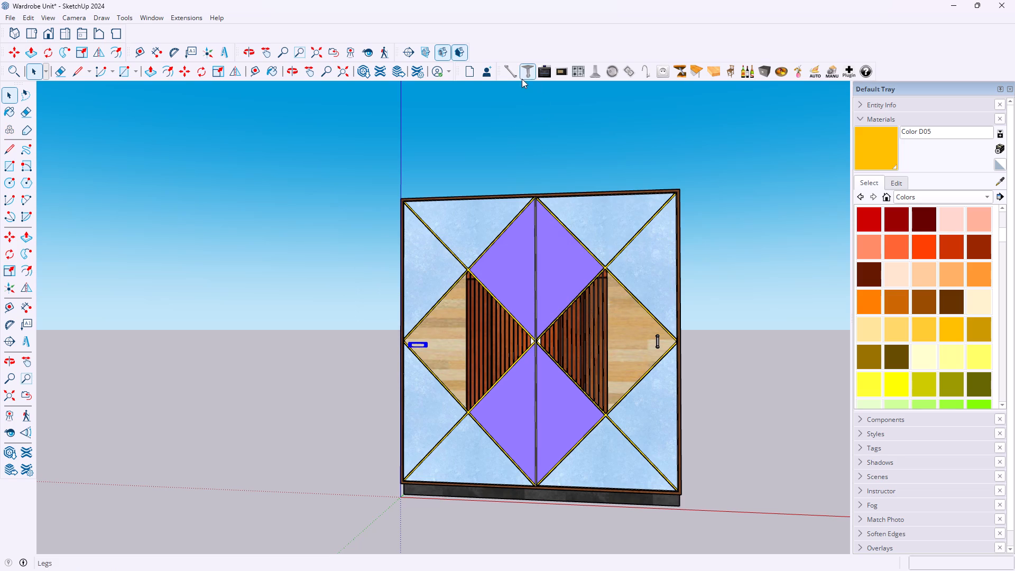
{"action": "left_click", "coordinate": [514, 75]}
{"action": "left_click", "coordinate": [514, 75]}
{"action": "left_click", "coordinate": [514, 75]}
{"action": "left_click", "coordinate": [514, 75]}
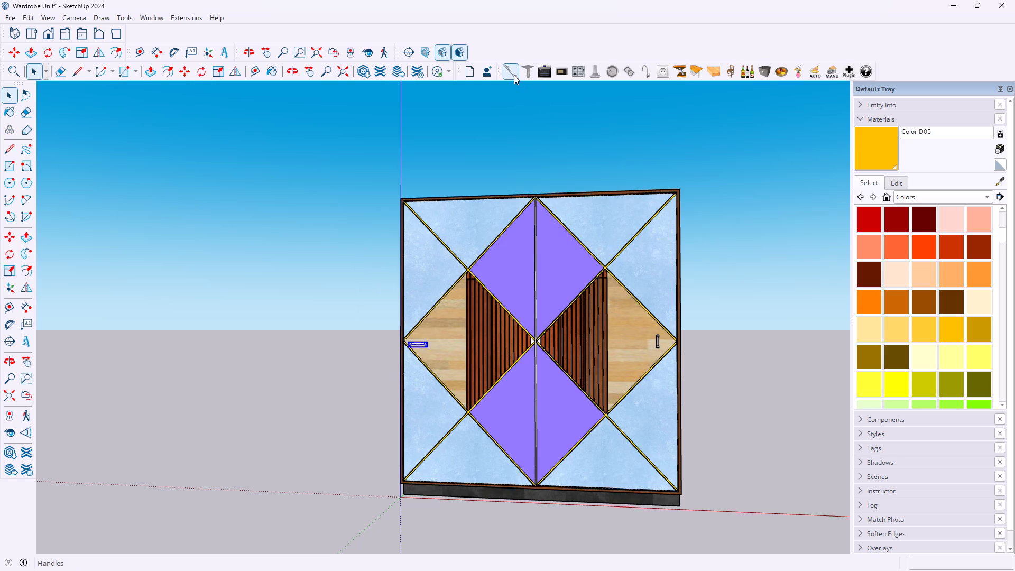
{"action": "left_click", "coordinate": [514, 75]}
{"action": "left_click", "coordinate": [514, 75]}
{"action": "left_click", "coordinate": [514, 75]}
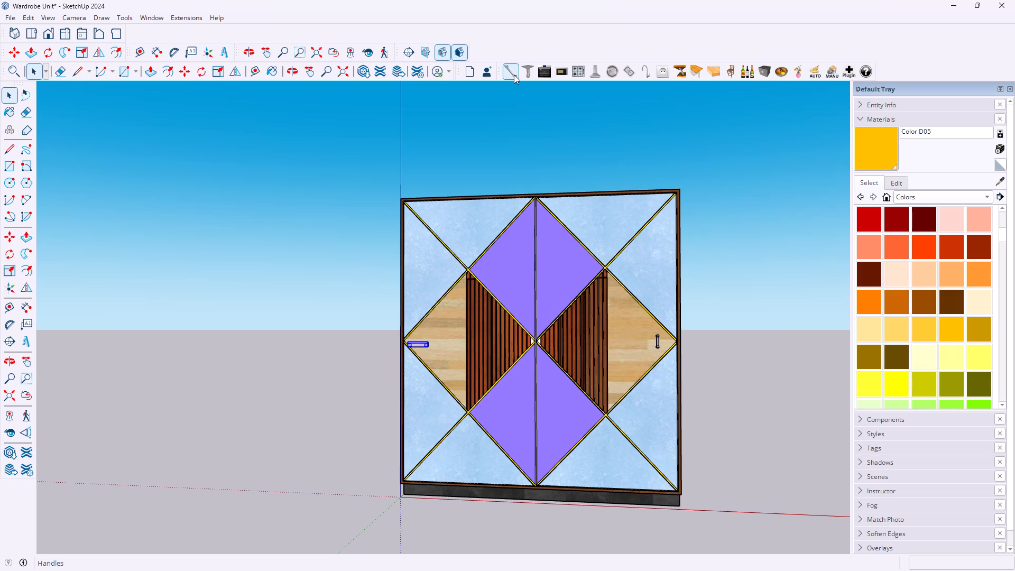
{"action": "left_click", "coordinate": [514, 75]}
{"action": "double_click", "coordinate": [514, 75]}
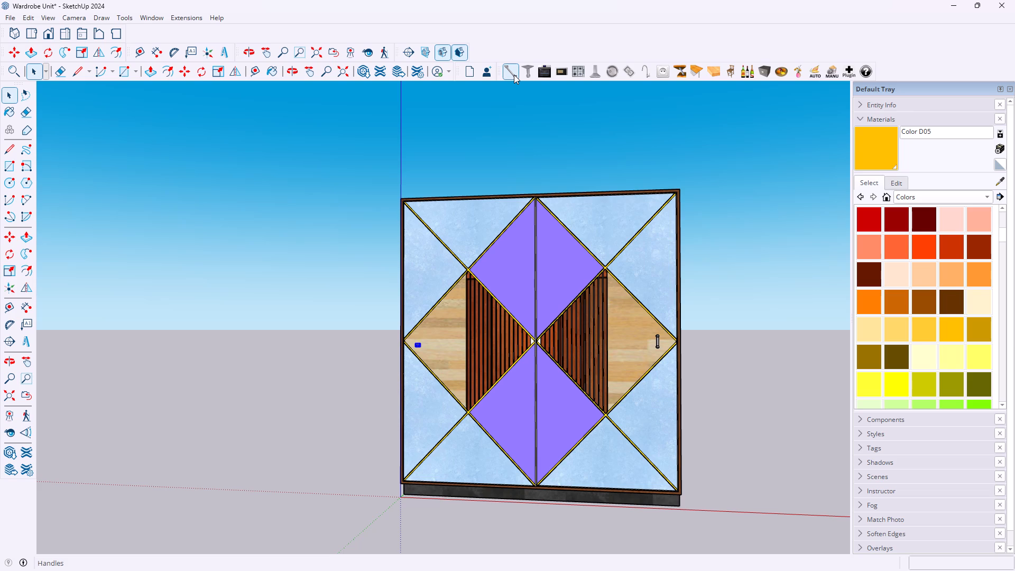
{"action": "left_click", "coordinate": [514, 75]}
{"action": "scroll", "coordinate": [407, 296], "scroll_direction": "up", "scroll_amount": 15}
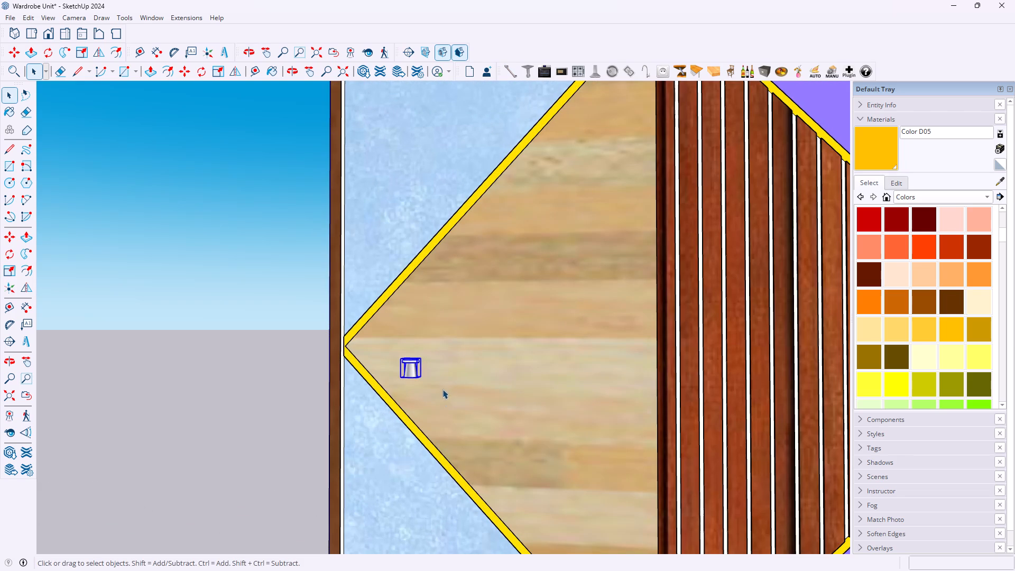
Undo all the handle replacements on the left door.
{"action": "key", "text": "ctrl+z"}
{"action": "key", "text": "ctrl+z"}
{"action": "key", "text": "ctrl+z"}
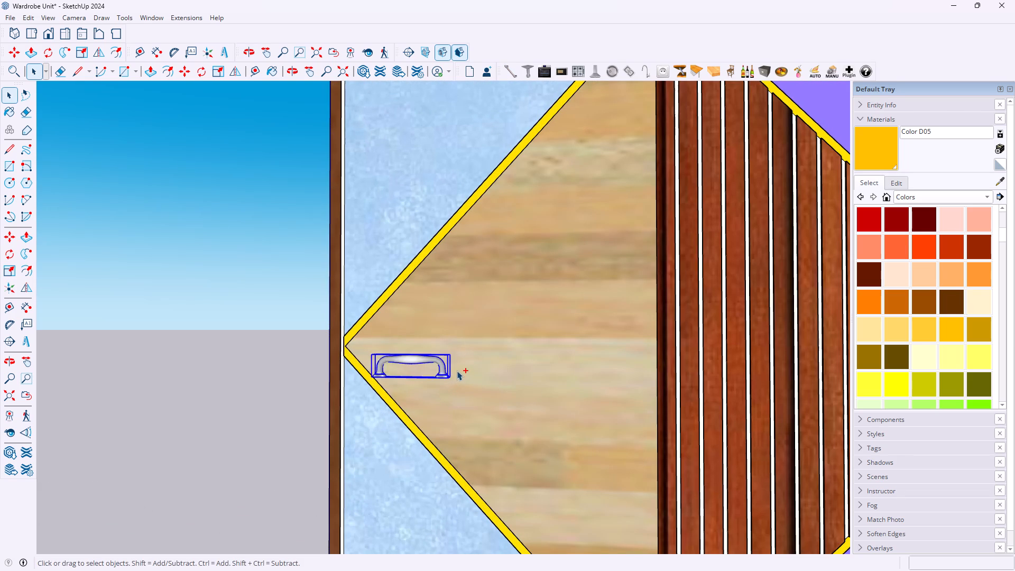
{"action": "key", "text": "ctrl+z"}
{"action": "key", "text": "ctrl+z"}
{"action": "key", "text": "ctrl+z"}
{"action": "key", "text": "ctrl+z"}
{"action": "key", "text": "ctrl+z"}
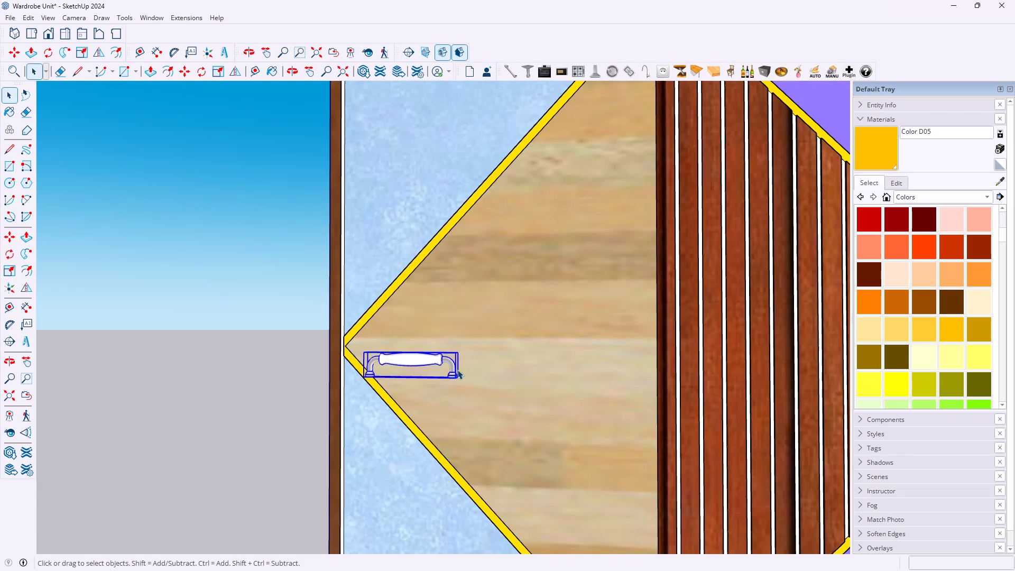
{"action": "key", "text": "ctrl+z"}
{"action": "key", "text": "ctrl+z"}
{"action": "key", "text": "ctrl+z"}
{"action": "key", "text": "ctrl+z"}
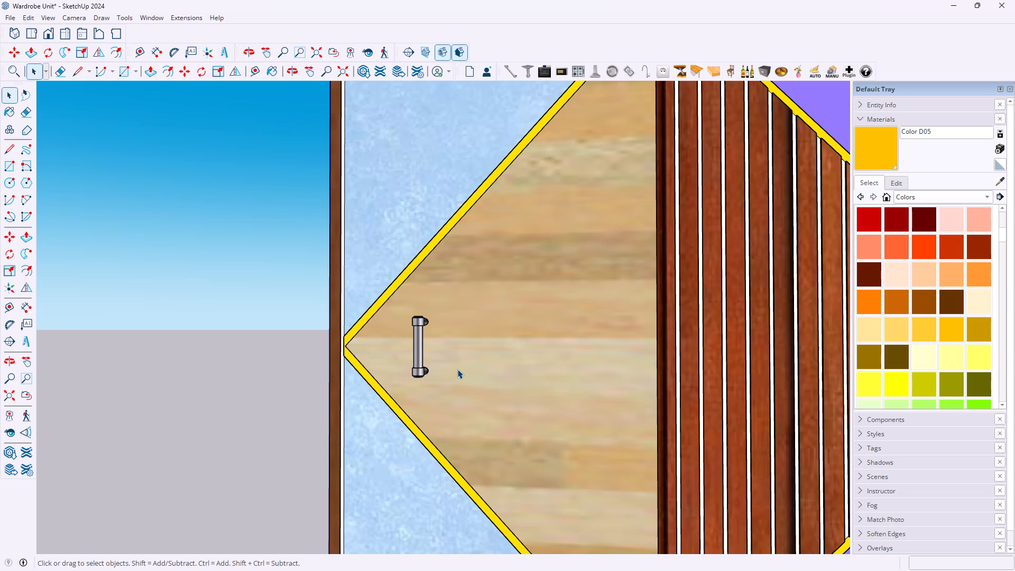
Open the wardrobe door geometry for editing at the small white triangle where the left door's yellow strips meet.
{"action": "scroll", "coordinate": [429, 346], "scroll_direction": "down", "scroll_amount": 3}
{"action": "scroll", "coordinate": [398, 236], "scroll_direction": "down", "scroll_amount": 16}
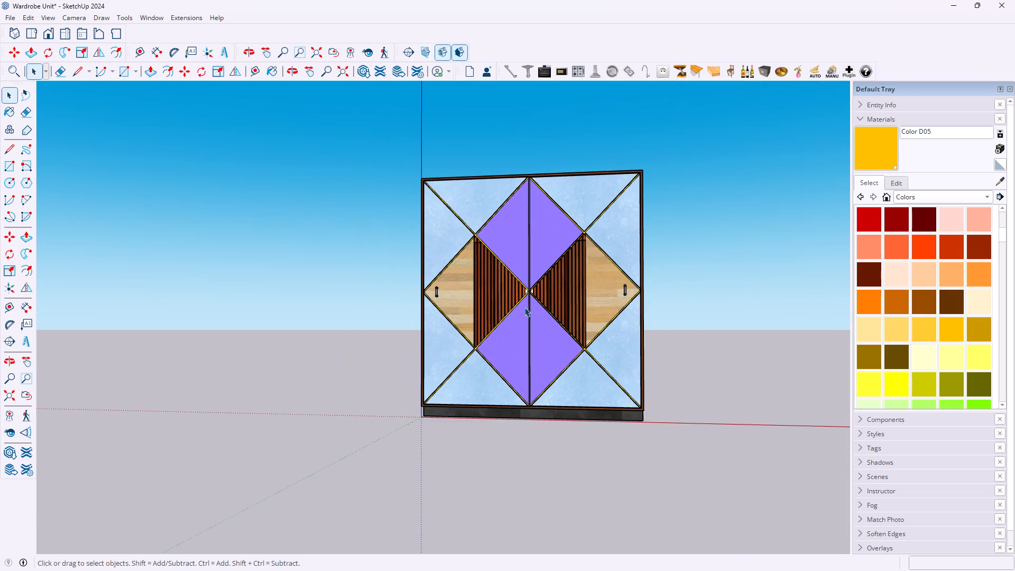
{"action": "key", "text": "space"}
{"action": "scroll", "coordinate": [538, 293], "scroll_direction": "up", "scroll_amount": 20}
{"action": "scroll", "coordinate": [538, 293], "scroll_direction": "up", "scroll_amount": 8}
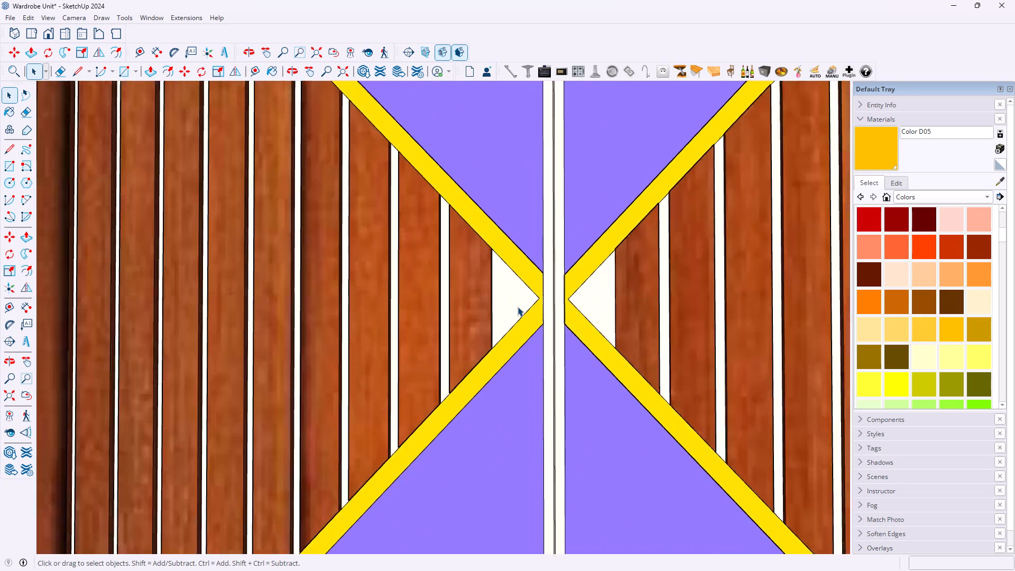
{"action": "scroll", "coordinate": [518, 307], "scroll_direction": "up", "scroll_amount": 6}
{"action": "middle_click_drag", "start_coordinate": [545, 304], "coordinate": [297, 344]}
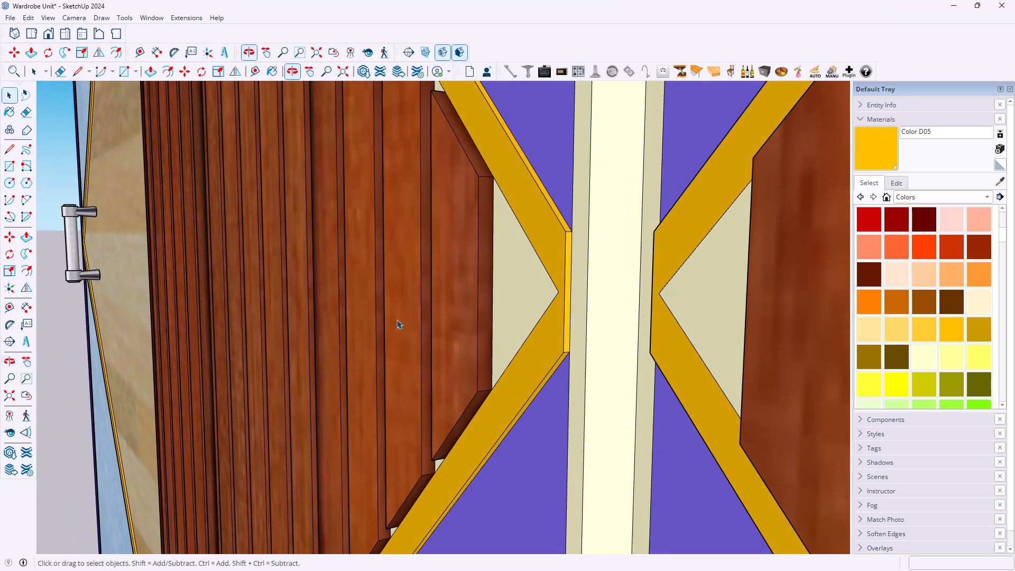
{"action": "scroll", "coordinate": [472, 308], "scroll_direction": "up", "scroll_amount": 4}
{"action": "middle_click_drag", "start_coordinate": [625, 318], "coordinate": [478, 335]}
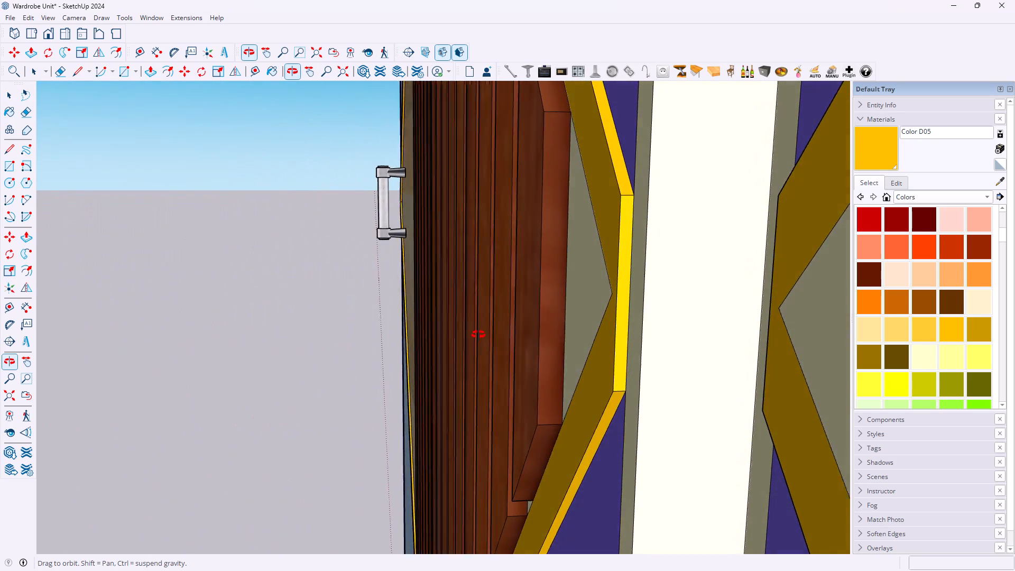
{"action": "middle_click_drag", "start_coordinate": [478, 335], "coordinate": [475, 335]}
{"action": "triple_click", "coordinate": [589, 296]}
{"action": "left_click", "coordinate": [589, 296]}
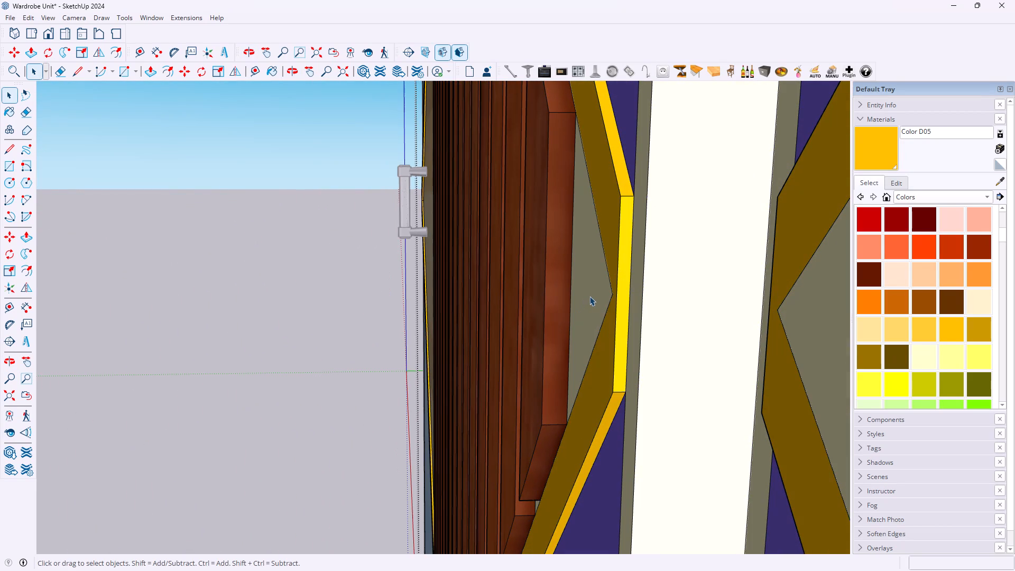
{"action": "left_click", "coordinate": [588, 296]}
{"action": "triple_click", "coordinate": [592, 296]}
{"action": "left_click", "coordinate": [592, 296]}
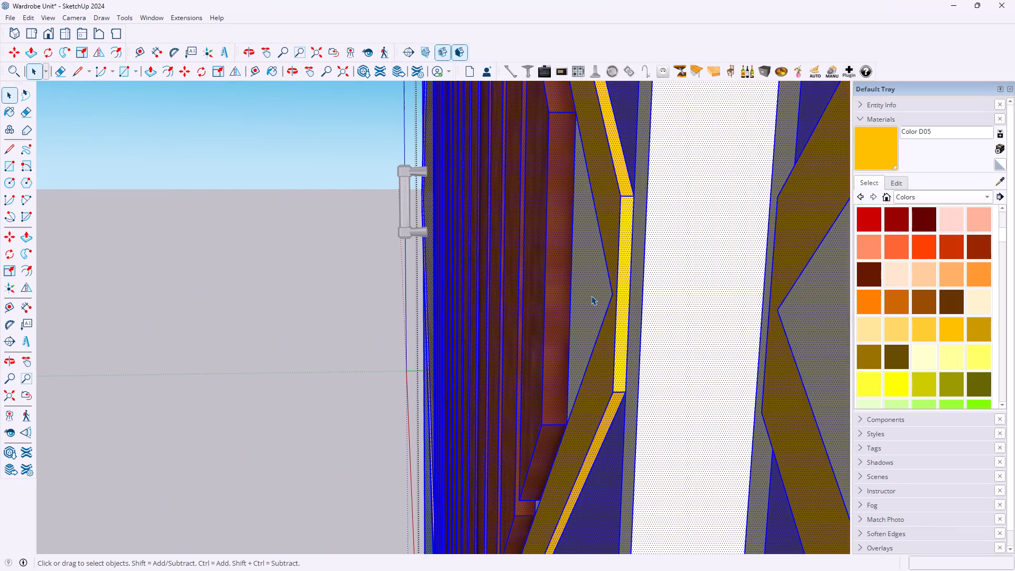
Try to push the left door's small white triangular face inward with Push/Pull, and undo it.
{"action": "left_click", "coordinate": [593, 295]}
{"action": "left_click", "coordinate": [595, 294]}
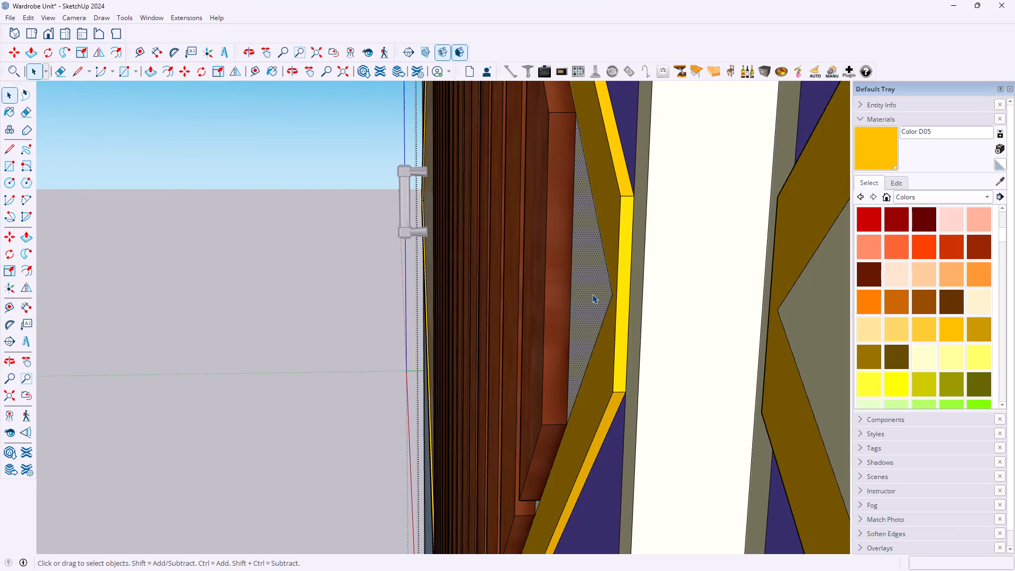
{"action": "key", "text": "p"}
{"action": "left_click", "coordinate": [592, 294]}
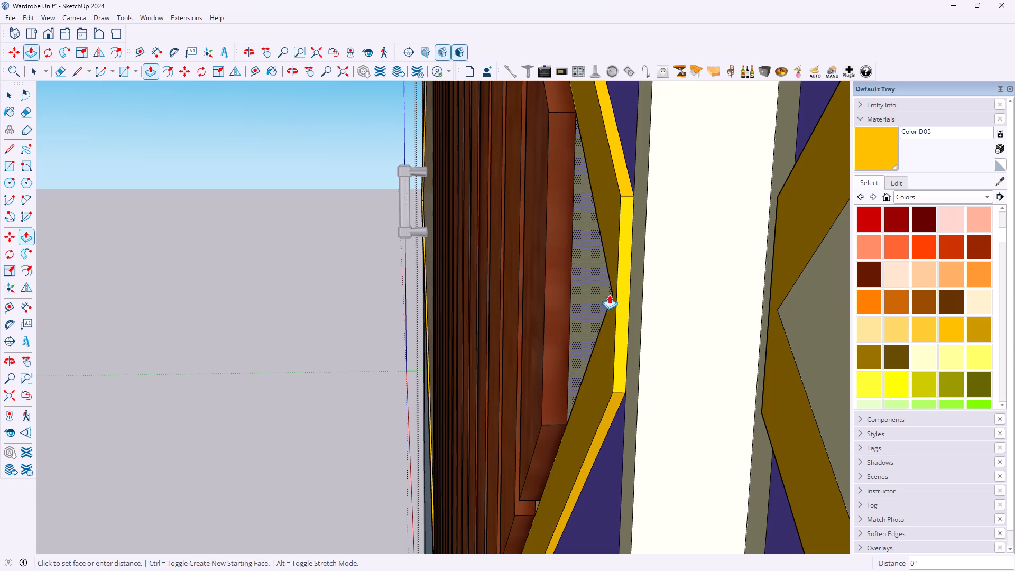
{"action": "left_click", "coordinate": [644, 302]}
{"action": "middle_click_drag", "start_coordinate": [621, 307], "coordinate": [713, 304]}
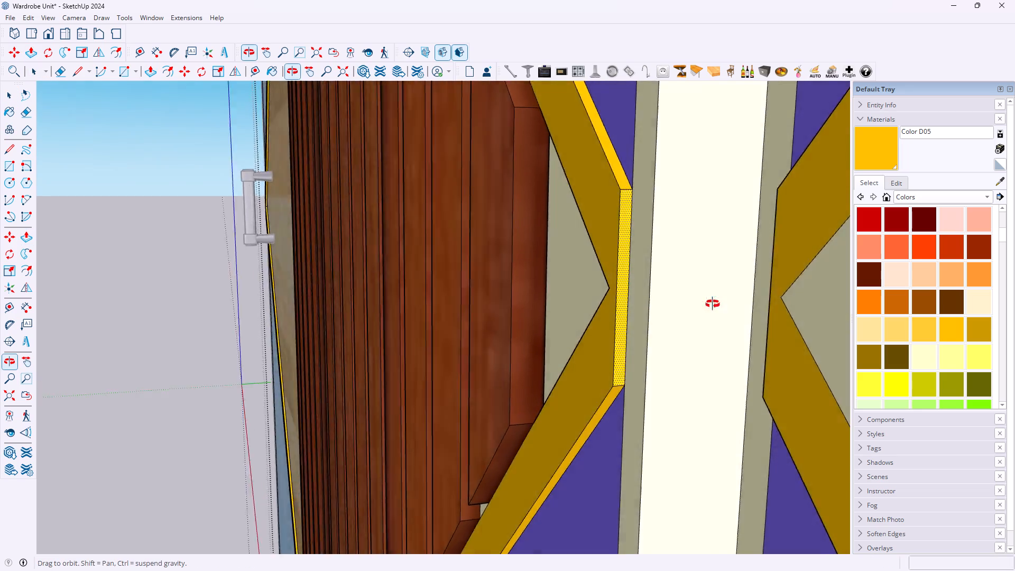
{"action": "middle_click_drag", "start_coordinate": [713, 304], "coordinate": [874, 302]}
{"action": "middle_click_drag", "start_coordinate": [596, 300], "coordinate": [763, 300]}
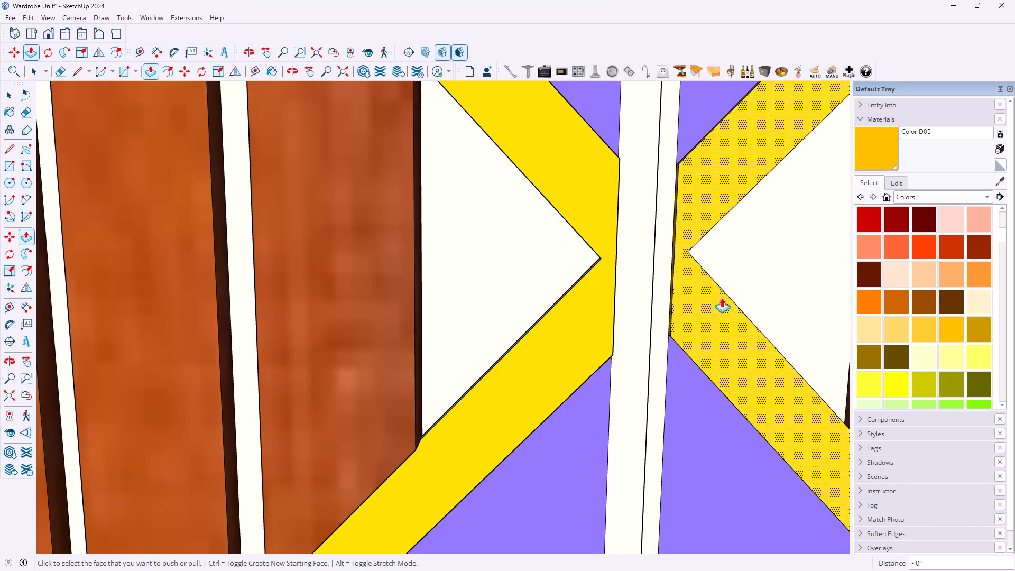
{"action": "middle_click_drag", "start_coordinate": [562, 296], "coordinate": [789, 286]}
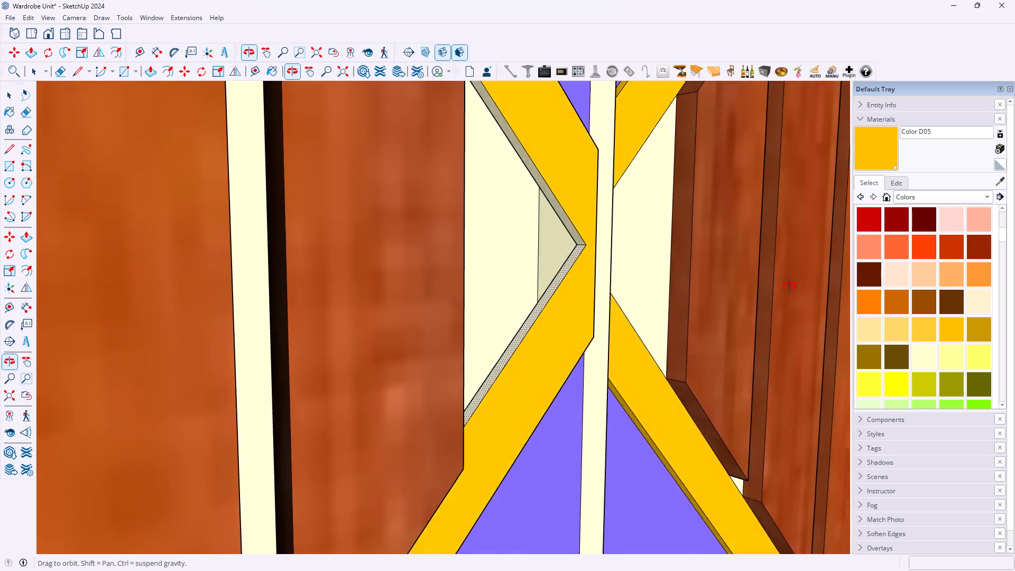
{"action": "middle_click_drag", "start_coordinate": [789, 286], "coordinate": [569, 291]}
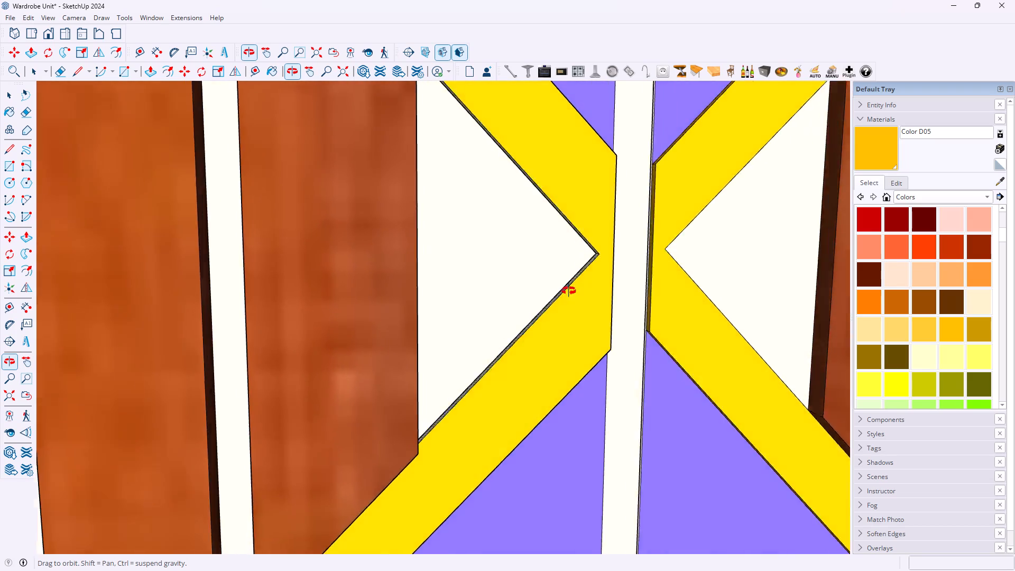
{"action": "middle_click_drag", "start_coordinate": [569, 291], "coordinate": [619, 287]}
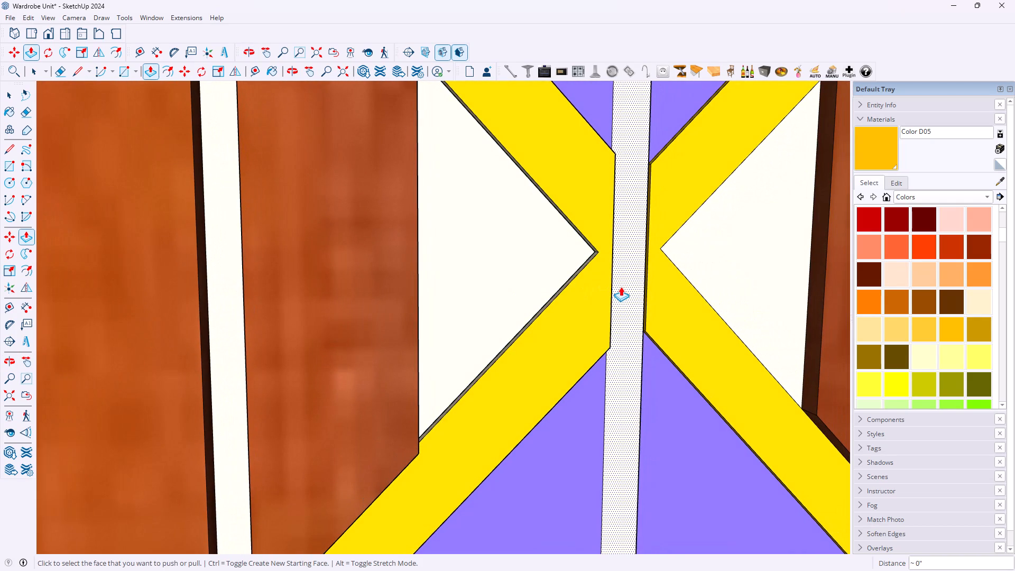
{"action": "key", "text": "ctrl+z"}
Push the left door's small white triangular face inward about 3/4" between the yellow strips.
{"action": "left_click", "coordinate": [511, 281]}
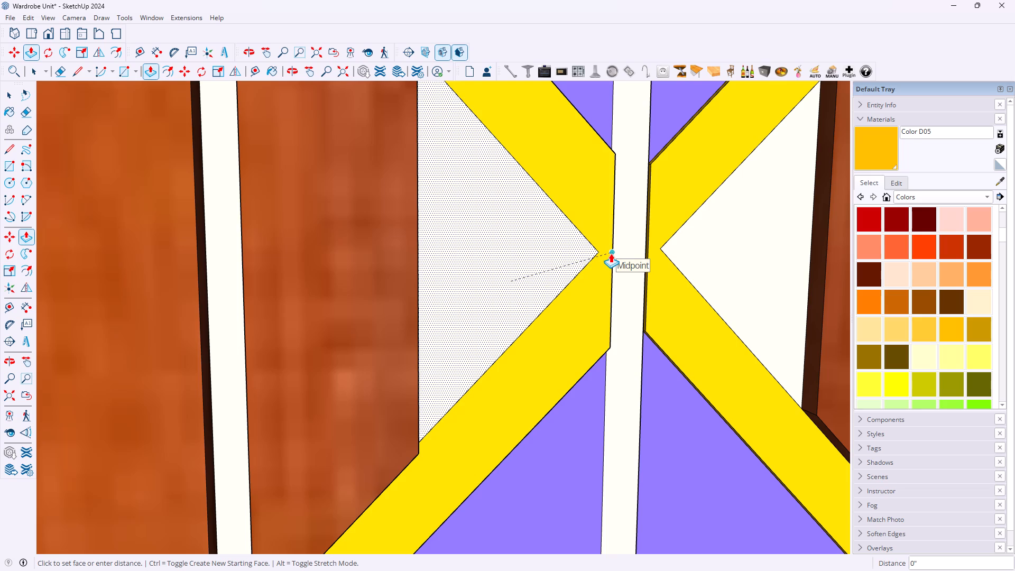
{"action": "middle_click_drag", "start_coordinate": [611, 253], "coordinate": [350, 263]}
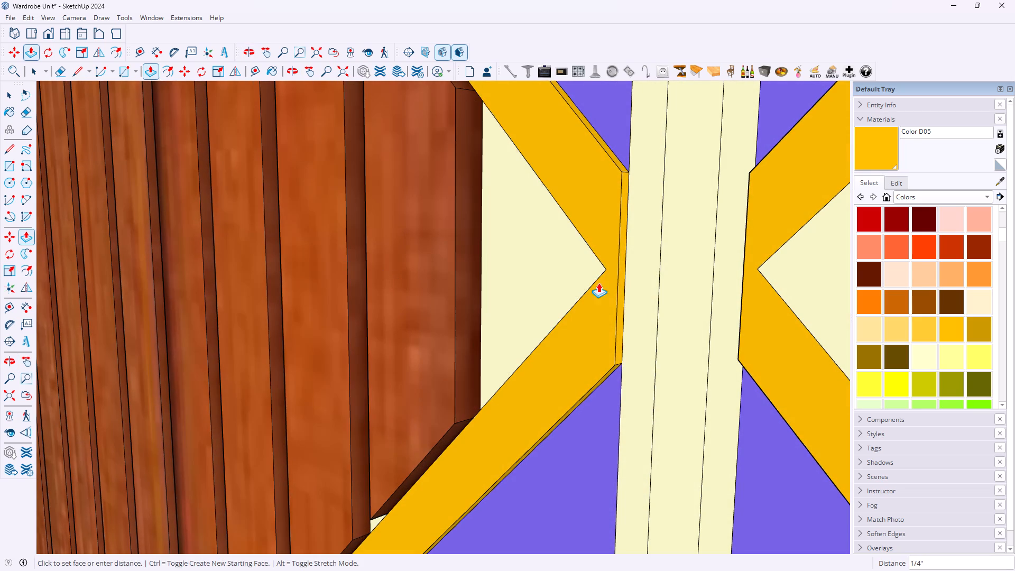
{"action": "scroll", "coordinate": [659, 270], "scroll_direction": "up", "scroll_amount": 1}
{"action": "middle_click_drag", "start_coordinate": [659, 270], "coordinate": [523, 282]}
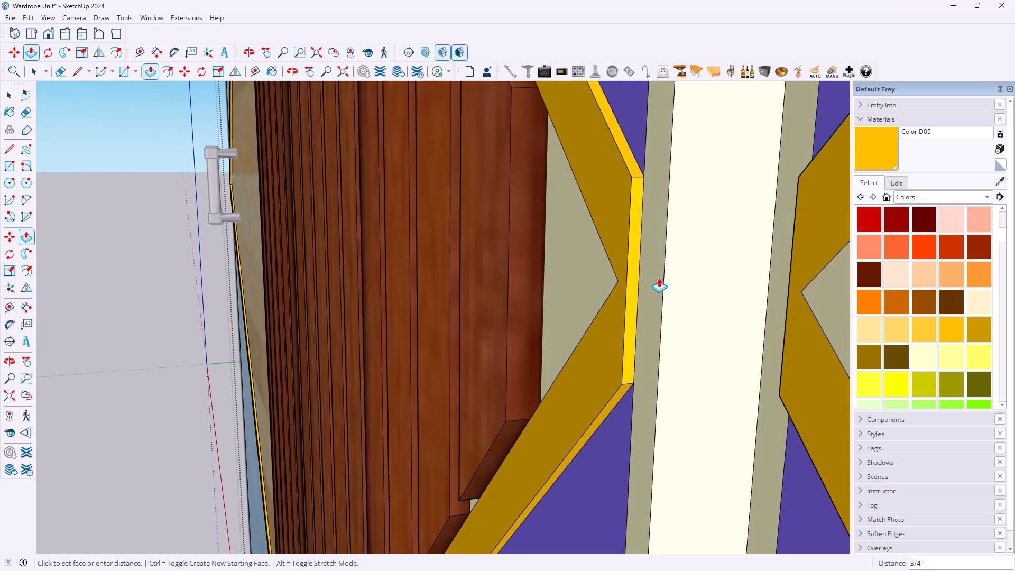
{"action": "left_click", "coordinate": [663, 278]}
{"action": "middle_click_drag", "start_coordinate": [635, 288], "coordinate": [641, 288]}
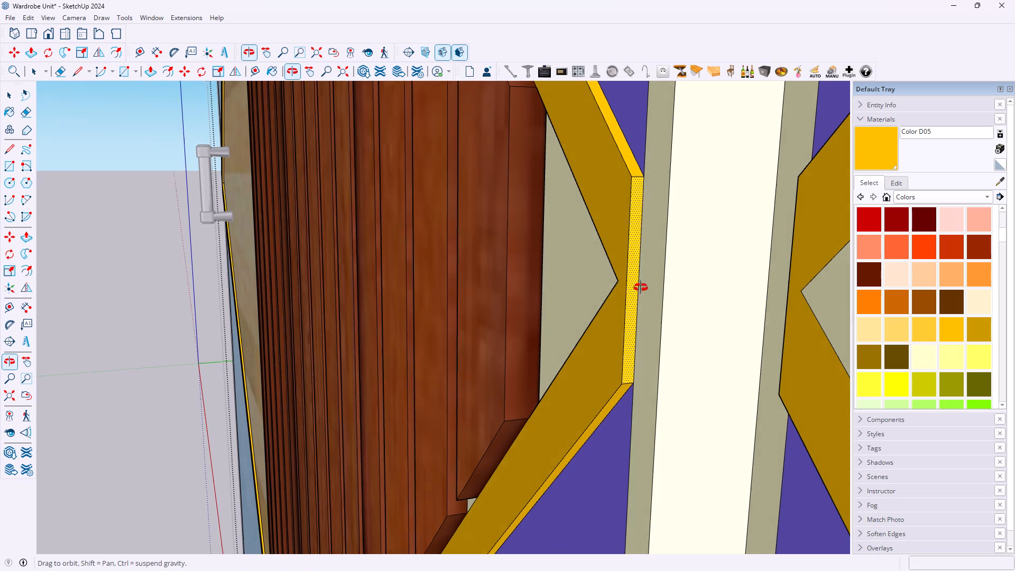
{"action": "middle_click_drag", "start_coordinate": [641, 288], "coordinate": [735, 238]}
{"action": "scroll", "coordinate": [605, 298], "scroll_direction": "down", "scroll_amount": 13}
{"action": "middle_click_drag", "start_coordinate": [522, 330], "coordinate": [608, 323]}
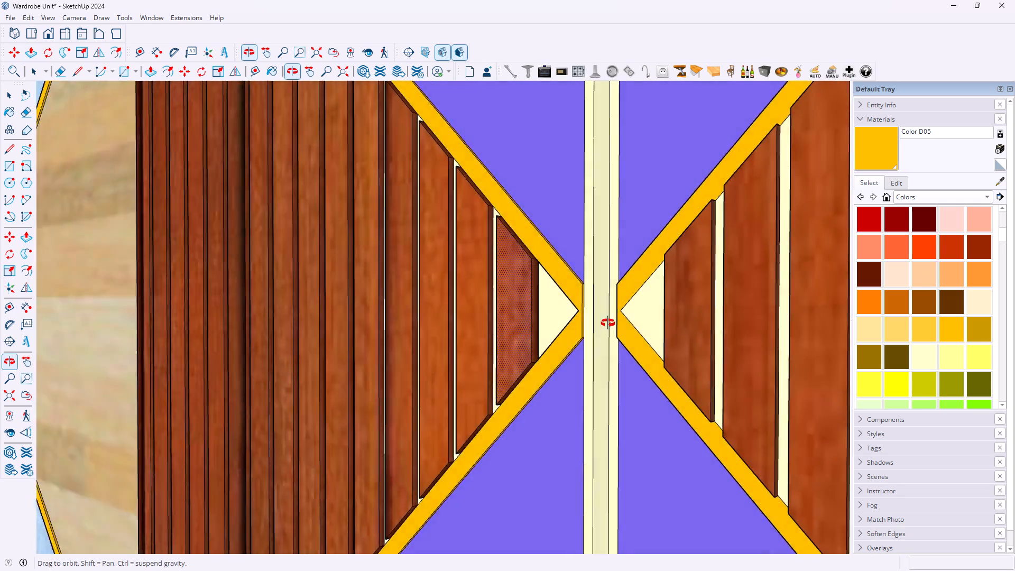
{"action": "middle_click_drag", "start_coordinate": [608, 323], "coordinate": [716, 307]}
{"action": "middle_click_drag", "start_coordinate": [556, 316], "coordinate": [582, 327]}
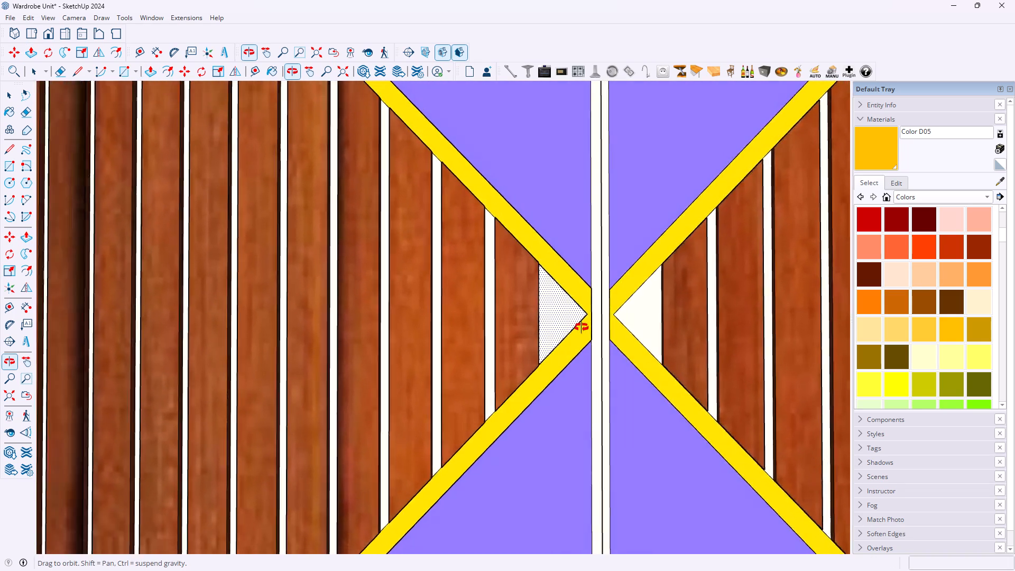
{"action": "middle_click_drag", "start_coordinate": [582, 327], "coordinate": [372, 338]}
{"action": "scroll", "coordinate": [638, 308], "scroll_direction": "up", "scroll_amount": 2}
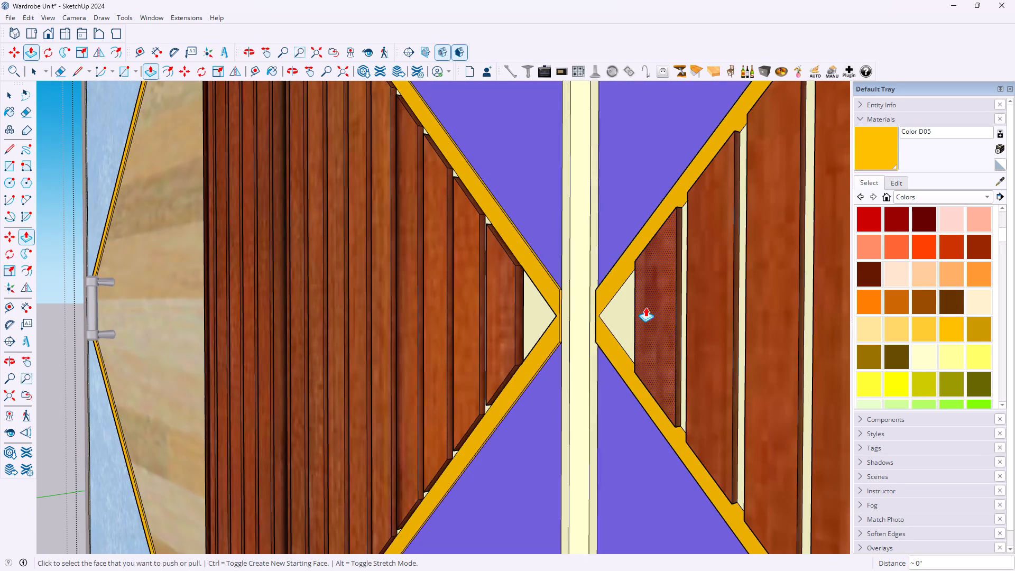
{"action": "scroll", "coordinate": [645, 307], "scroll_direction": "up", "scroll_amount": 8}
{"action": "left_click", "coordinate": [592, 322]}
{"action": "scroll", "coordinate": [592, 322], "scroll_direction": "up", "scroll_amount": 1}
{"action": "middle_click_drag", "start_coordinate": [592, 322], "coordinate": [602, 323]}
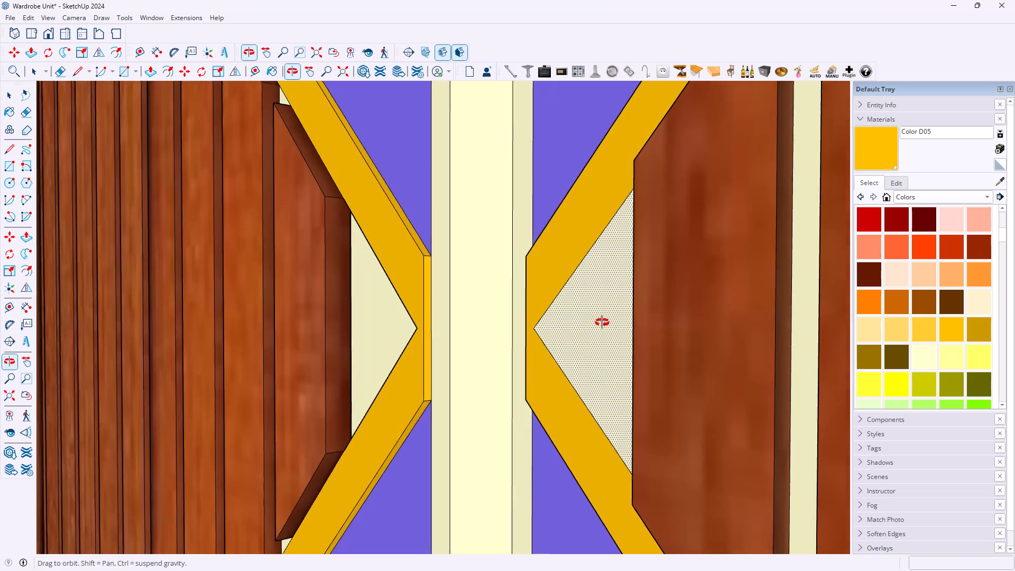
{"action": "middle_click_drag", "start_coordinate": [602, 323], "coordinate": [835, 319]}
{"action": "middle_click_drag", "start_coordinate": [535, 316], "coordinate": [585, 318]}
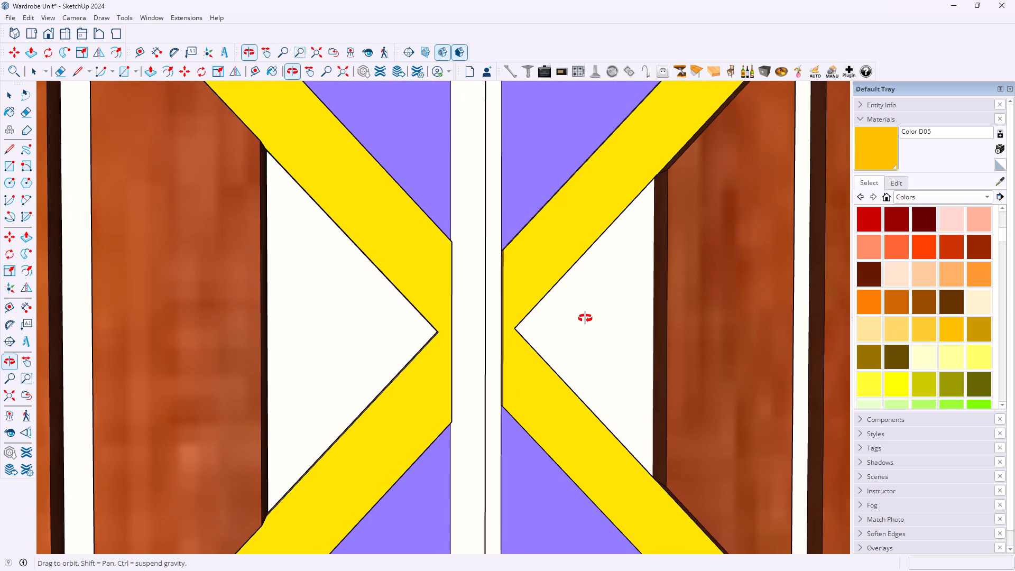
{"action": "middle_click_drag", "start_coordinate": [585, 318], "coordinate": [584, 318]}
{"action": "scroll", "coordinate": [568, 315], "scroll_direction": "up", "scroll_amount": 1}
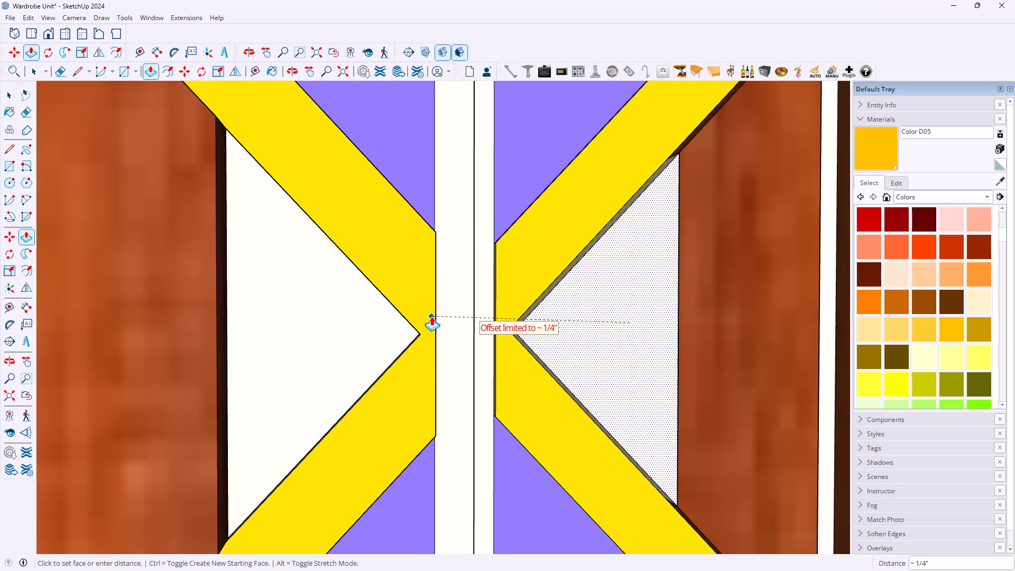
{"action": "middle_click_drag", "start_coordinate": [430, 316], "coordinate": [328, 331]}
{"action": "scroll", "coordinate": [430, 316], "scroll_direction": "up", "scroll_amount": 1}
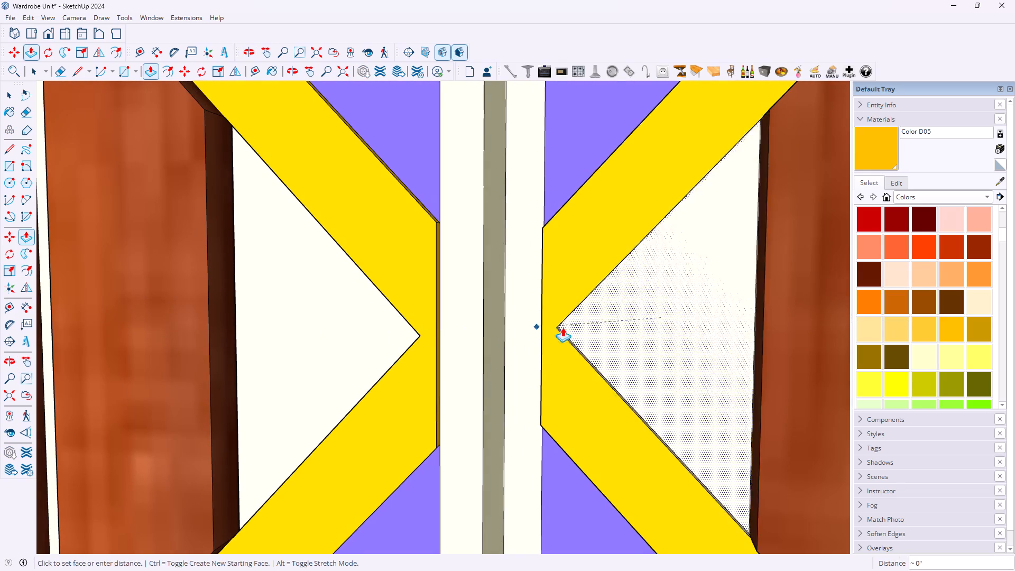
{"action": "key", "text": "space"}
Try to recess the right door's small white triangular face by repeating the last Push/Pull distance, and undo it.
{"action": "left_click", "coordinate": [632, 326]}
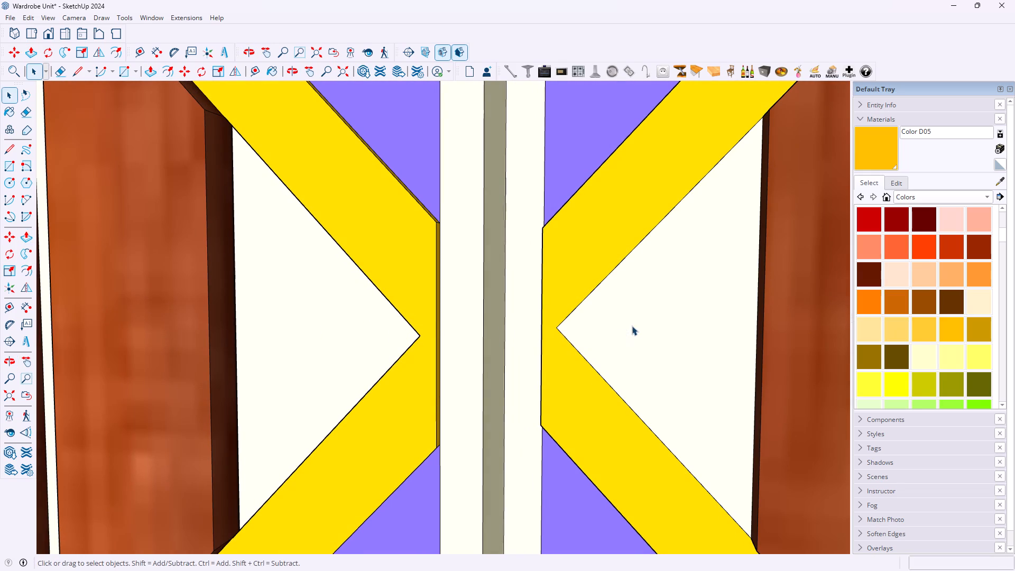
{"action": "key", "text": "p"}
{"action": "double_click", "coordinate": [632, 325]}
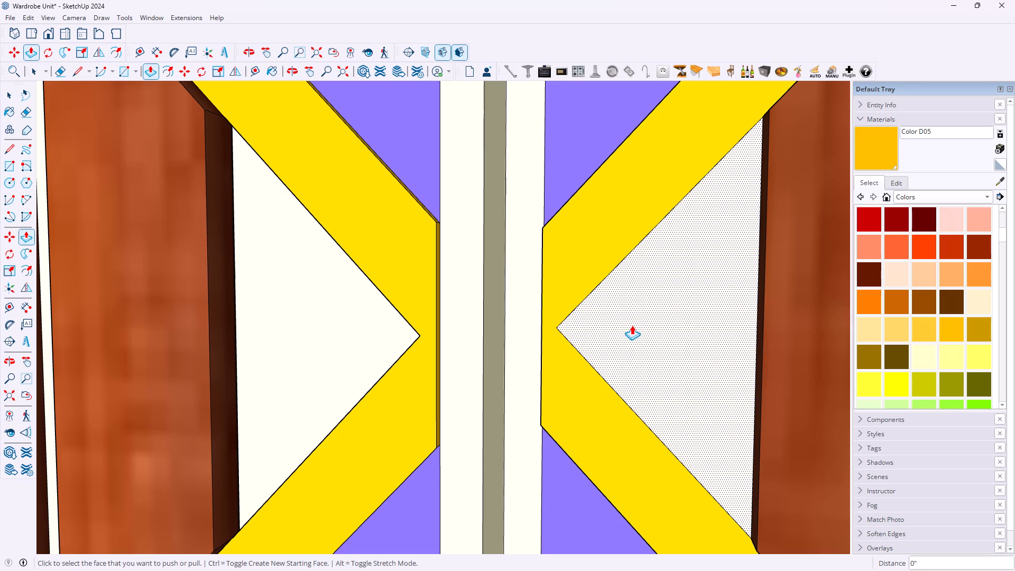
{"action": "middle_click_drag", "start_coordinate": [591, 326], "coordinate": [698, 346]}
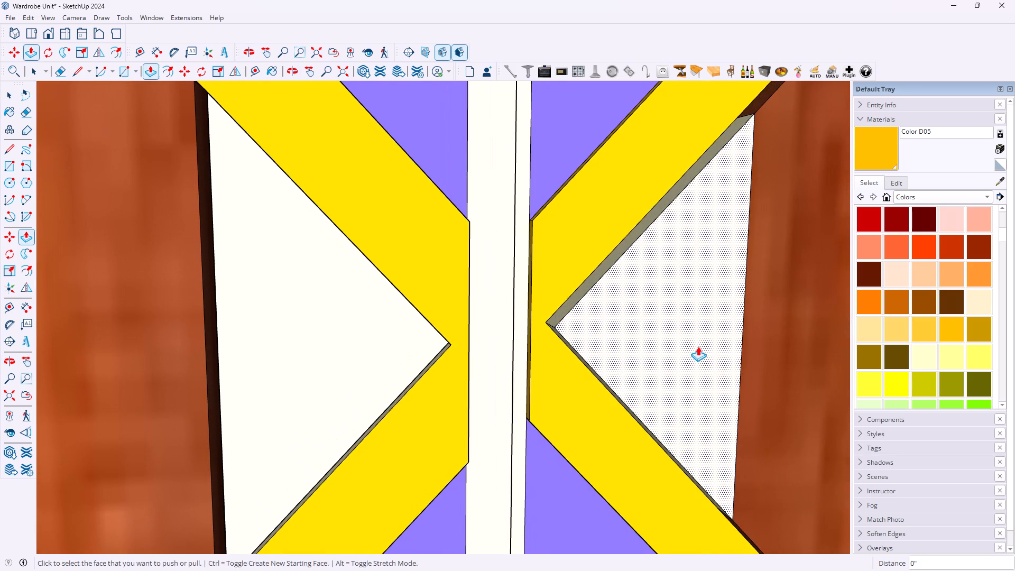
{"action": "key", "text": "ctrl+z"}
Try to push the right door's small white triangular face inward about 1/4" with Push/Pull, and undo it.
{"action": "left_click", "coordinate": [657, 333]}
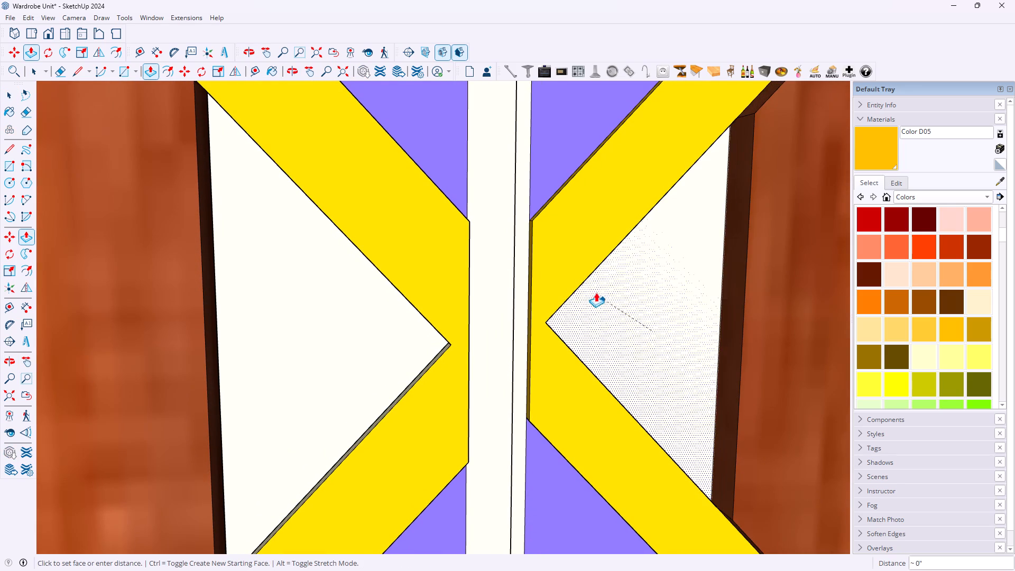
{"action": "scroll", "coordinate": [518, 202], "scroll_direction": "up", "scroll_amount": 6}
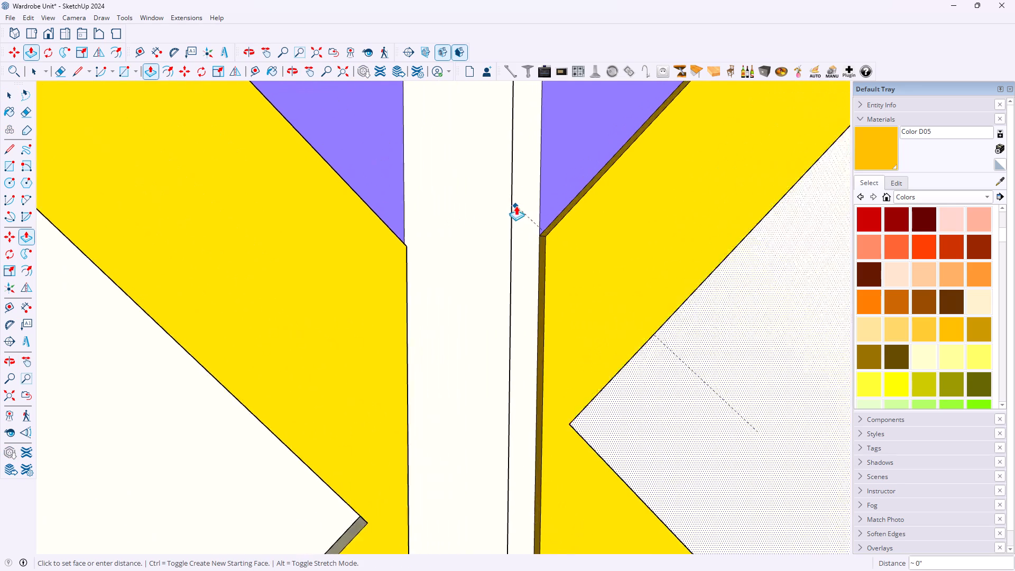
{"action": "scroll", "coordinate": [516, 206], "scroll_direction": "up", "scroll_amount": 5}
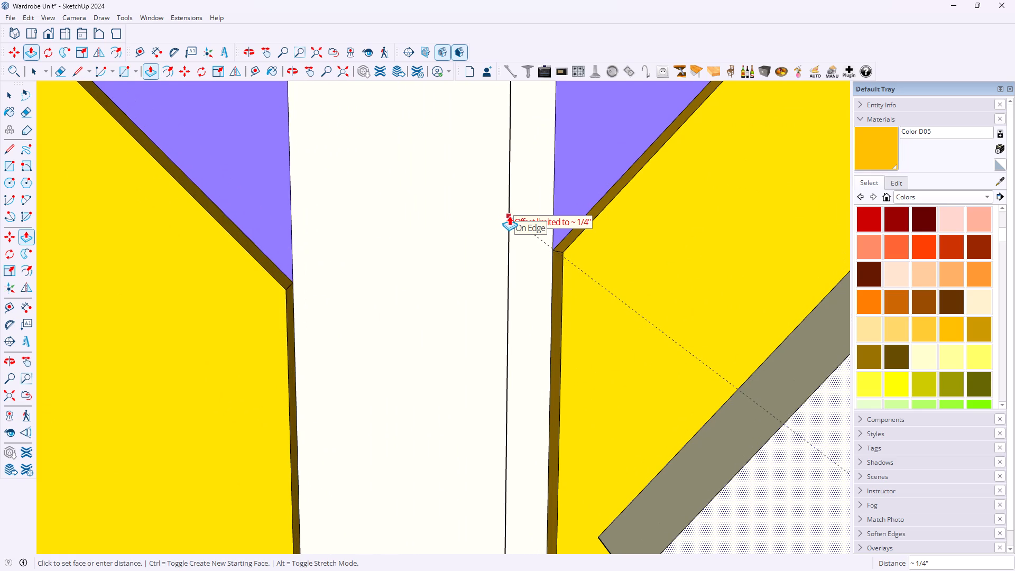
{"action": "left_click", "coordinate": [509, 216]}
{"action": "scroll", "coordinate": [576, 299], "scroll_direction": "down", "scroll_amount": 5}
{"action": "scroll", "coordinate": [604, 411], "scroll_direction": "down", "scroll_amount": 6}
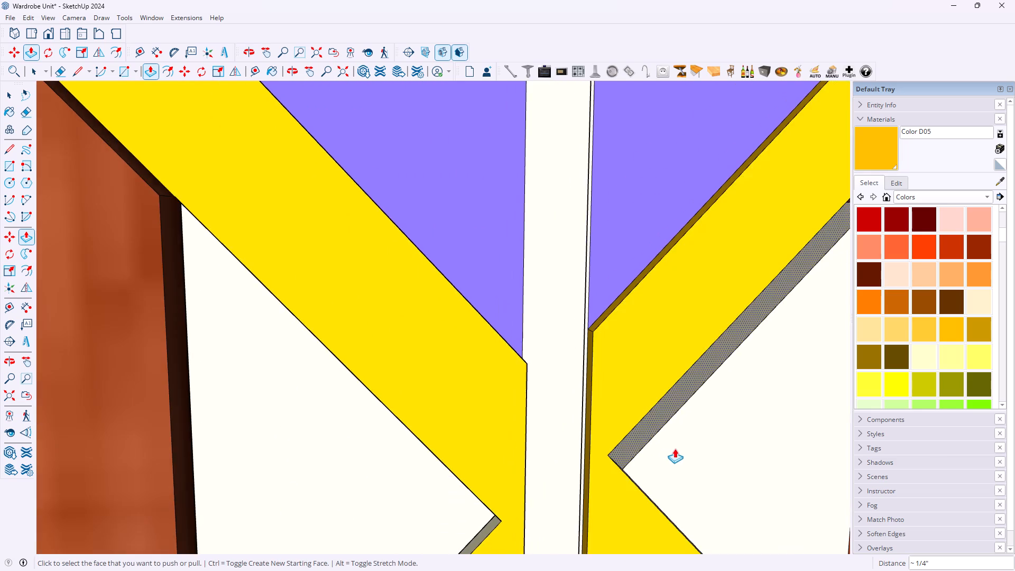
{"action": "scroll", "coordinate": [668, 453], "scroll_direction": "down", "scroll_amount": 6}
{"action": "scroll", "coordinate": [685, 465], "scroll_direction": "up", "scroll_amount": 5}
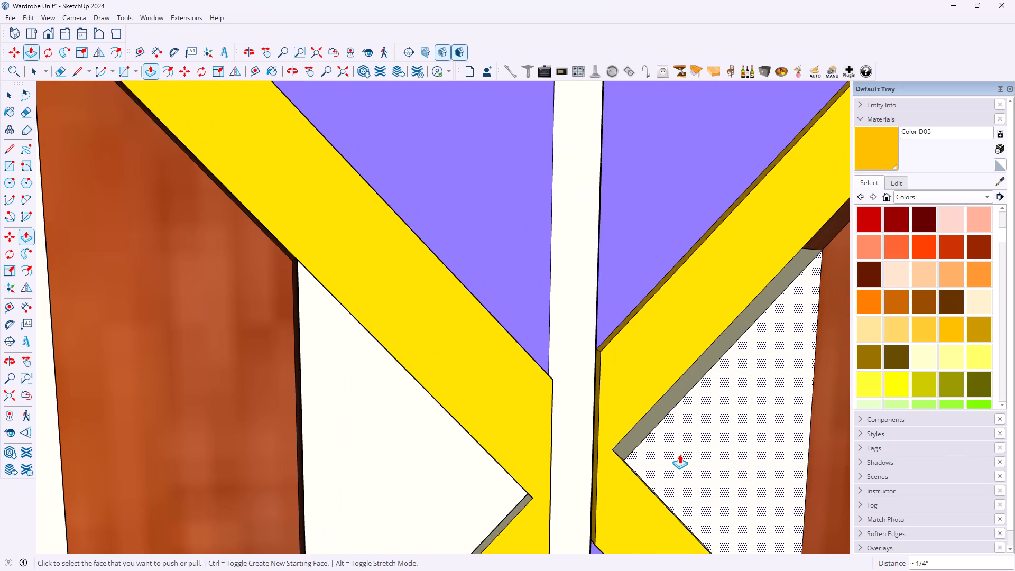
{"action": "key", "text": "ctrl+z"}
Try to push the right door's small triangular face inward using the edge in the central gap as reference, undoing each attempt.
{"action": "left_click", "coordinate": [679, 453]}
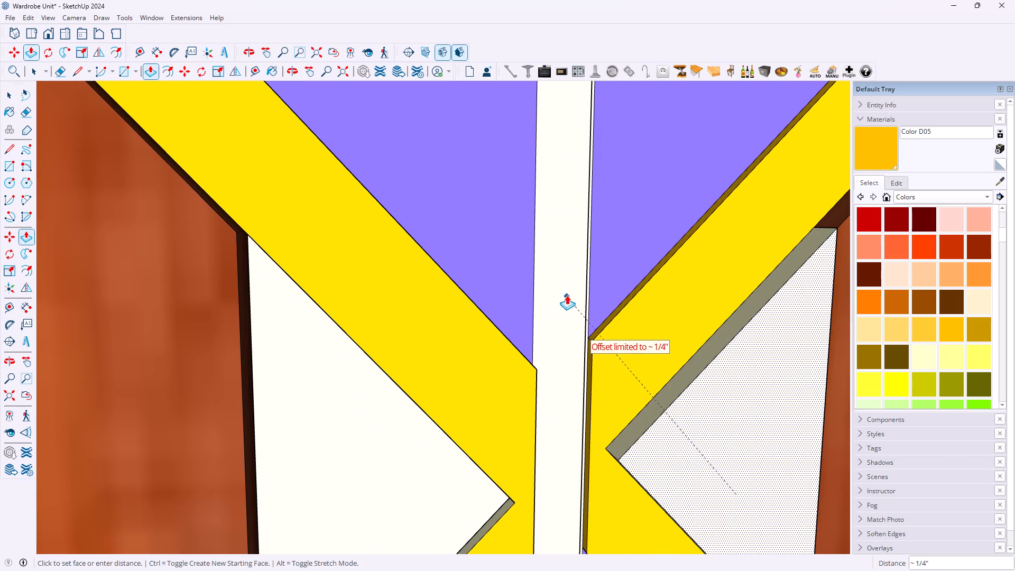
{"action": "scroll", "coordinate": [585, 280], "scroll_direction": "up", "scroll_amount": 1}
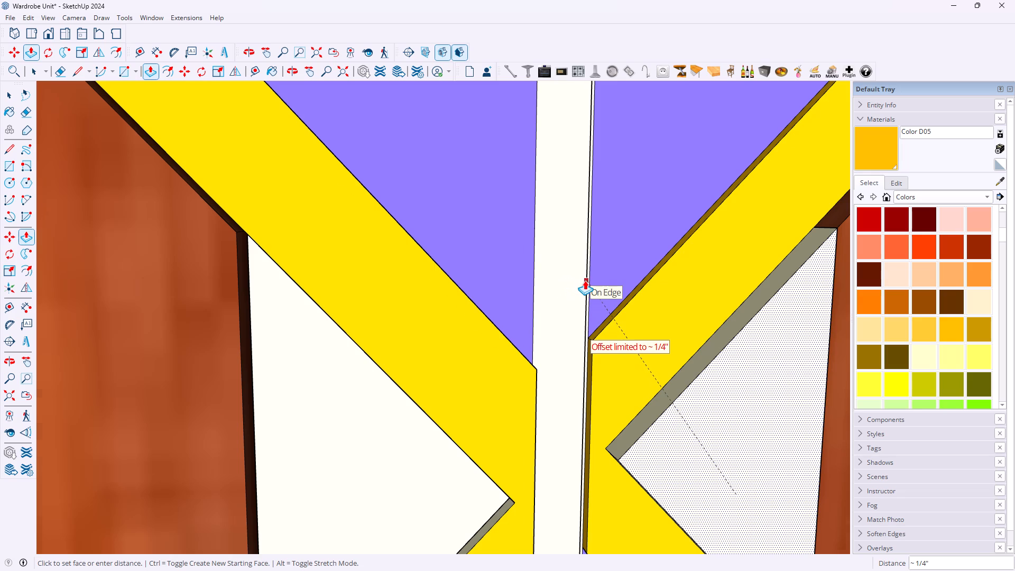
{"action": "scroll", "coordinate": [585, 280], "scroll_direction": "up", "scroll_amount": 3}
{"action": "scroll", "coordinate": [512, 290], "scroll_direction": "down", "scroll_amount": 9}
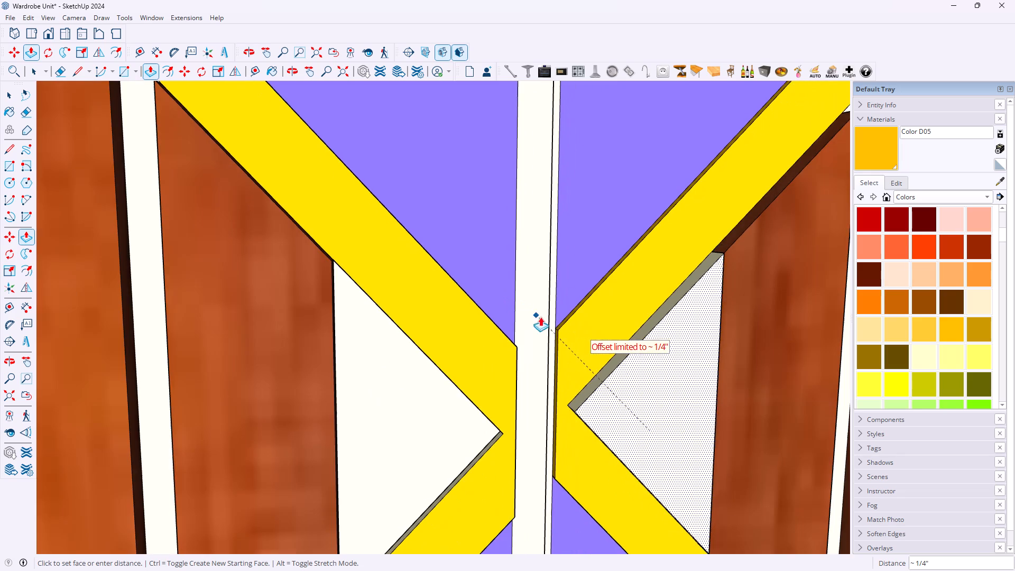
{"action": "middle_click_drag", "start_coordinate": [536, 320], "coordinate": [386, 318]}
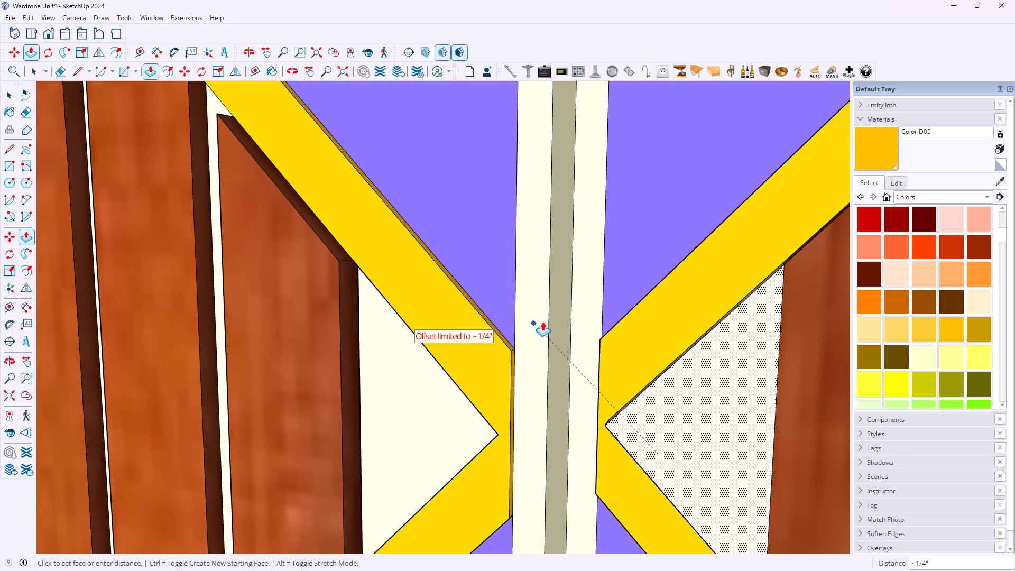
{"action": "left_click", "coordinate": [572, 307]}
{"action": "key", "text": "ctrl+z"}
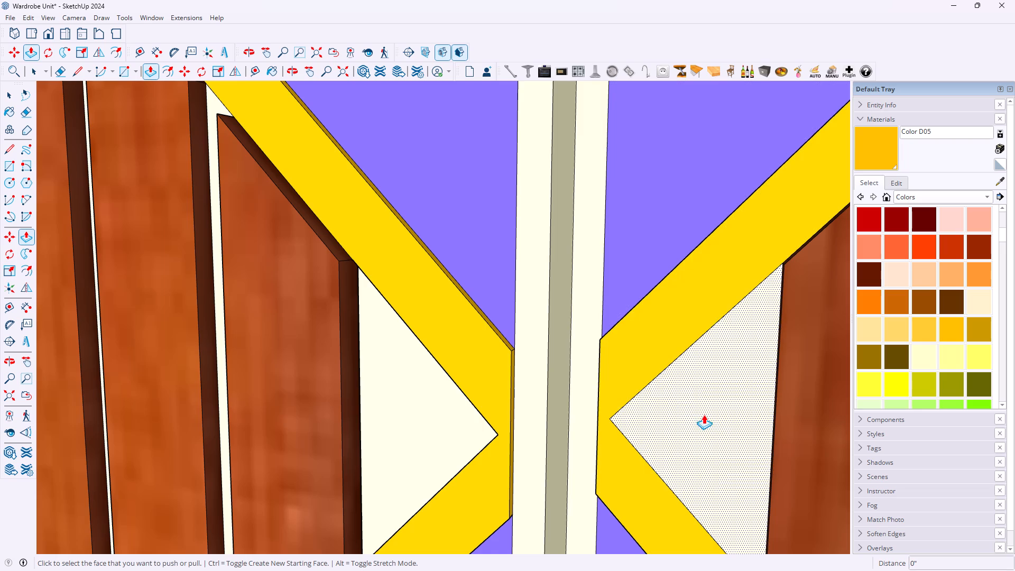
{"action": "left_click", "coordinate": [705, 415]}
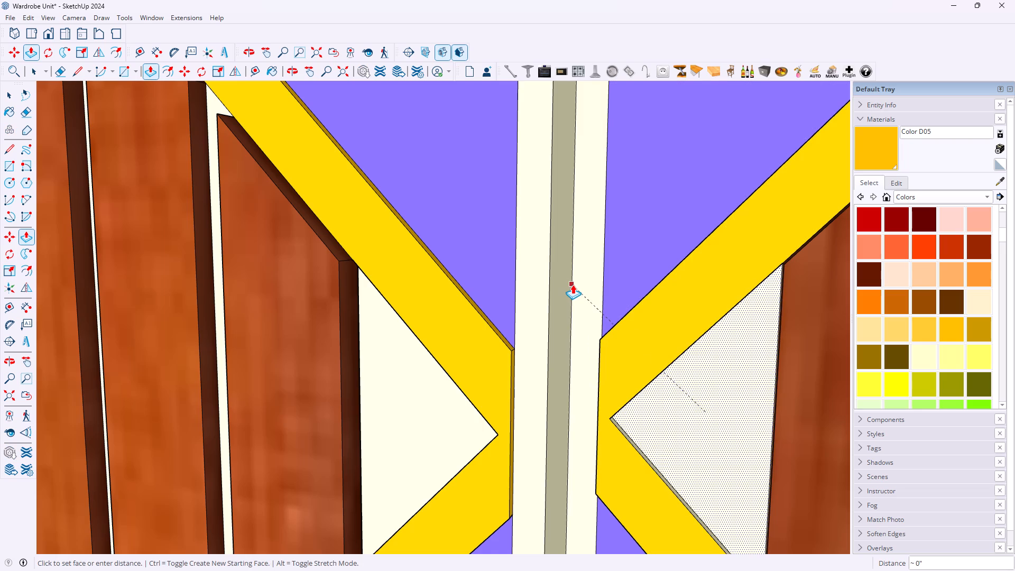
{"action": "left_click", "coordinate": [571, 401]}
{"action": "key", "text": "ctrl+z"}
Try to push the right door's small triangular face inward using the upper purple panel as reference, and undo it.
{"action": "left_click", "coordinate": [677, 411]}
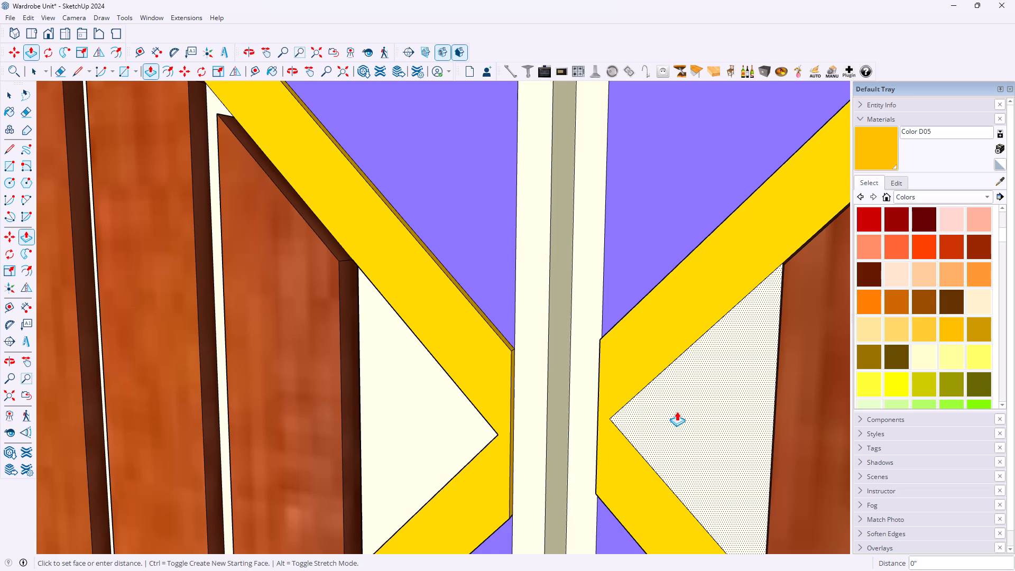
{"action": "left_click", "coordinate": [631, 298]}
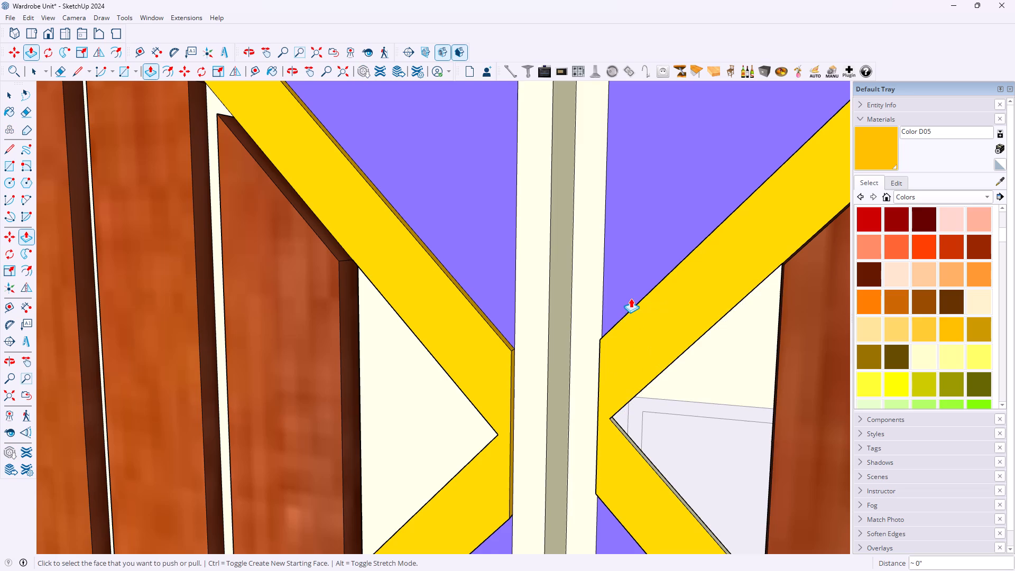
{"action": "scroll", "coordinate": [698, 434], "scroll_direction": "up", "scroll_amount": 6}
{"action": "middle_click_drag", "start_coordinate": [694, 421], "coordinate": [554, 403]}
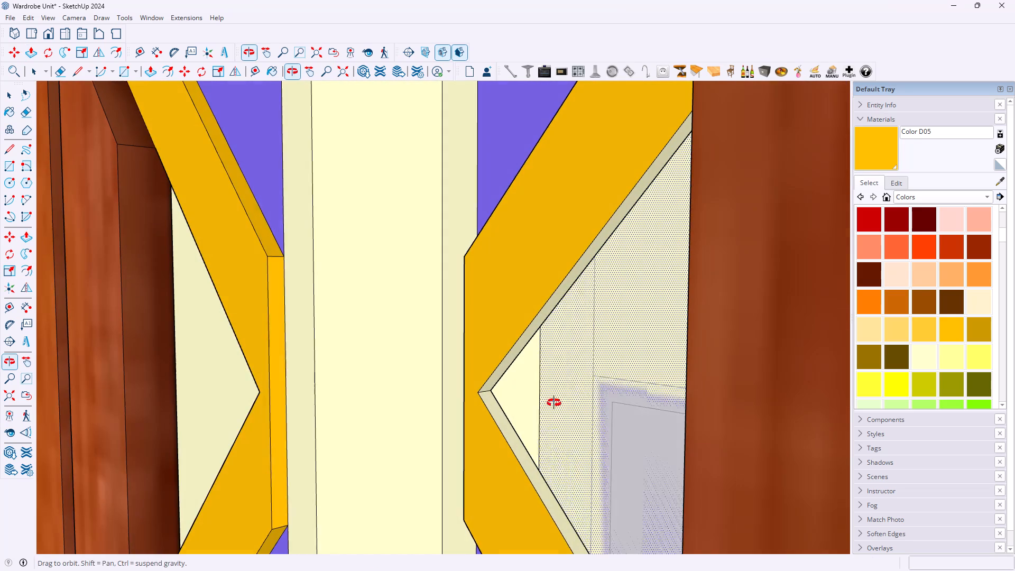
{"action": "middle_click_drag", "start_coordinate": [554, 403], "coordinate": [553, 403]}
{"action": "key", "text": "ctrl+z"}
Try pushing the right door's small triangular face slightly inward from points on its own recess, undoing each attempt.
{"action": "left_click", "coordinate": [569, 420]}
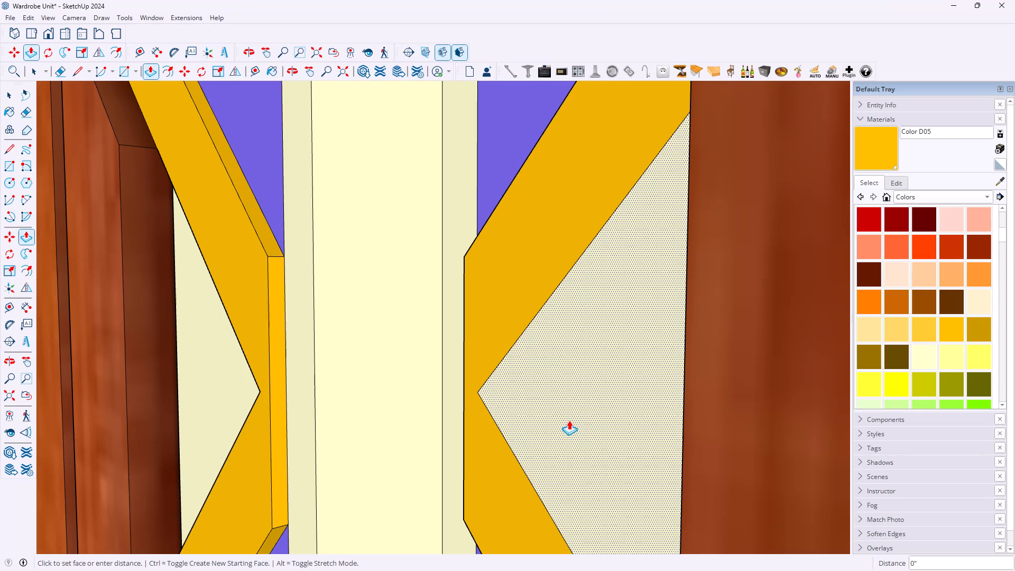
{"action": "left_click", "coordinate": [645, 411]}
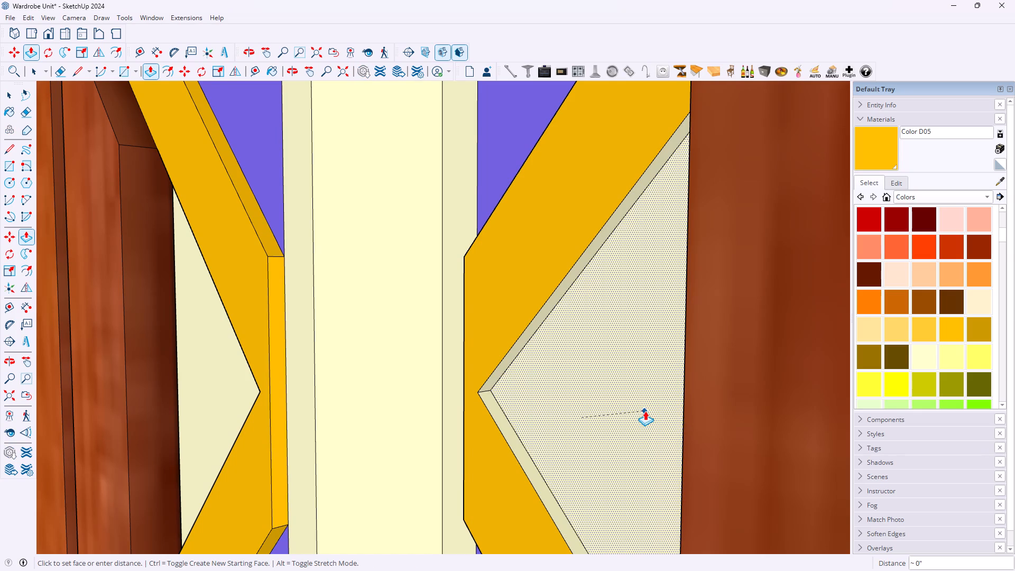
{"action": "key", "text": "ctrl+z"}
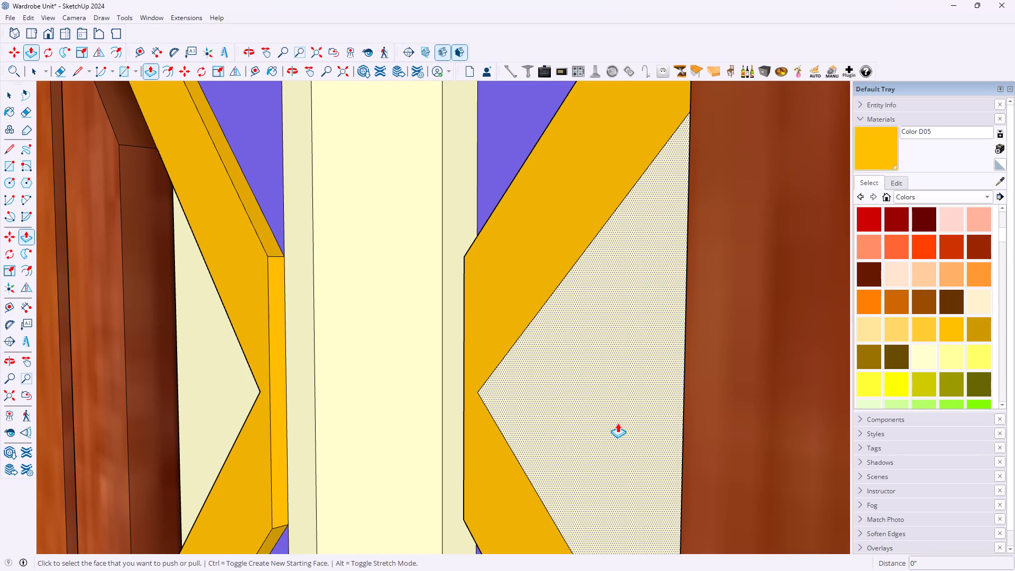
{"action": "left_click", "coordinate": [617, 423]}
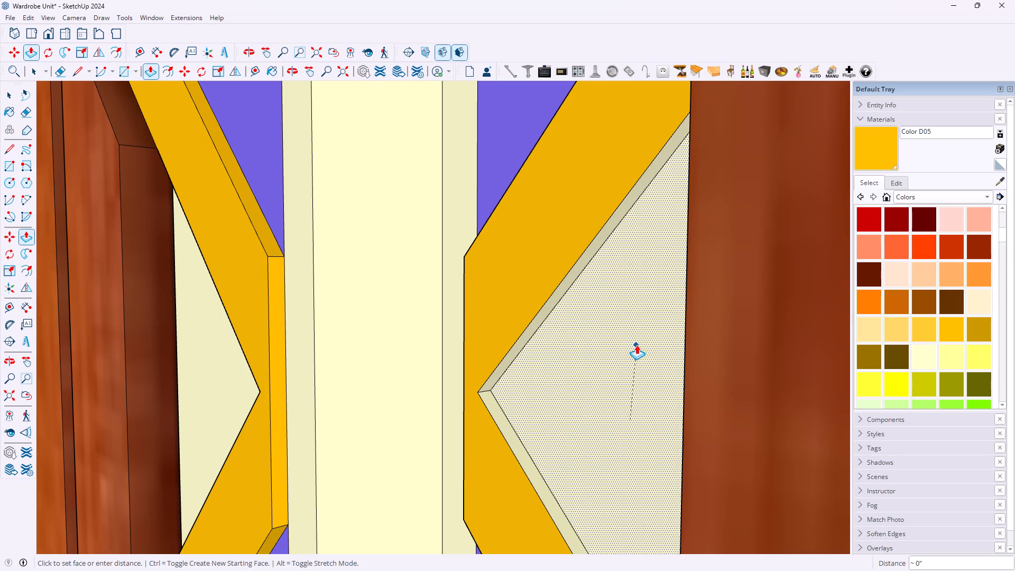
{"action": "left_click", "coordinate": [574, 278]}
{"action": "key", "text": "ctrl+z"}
Undo the inward push of the left door's small triangular face between the yellow strips.
{"action": "scroll", "coordinate": [543, 316], "scroll_direction": "down", "scroll_amount": 9}
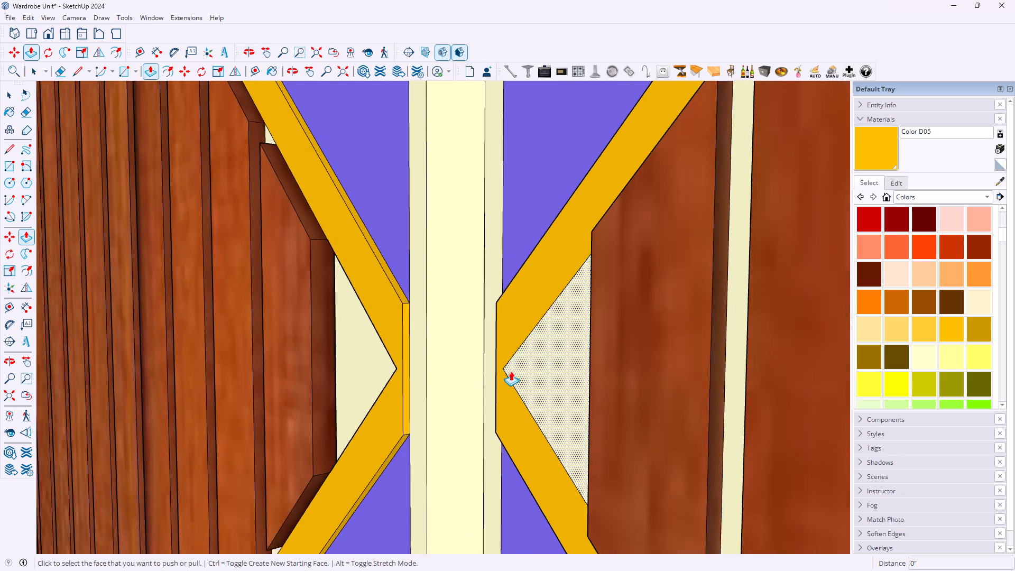
{"action": "scroll", "coordinate": [511, 371], "scroll_direction": "down", "scroll_amount": 1}
{"action": "middle_click_drag", "start_coordinate": [417, 363], "coordinate": [576, 362]}
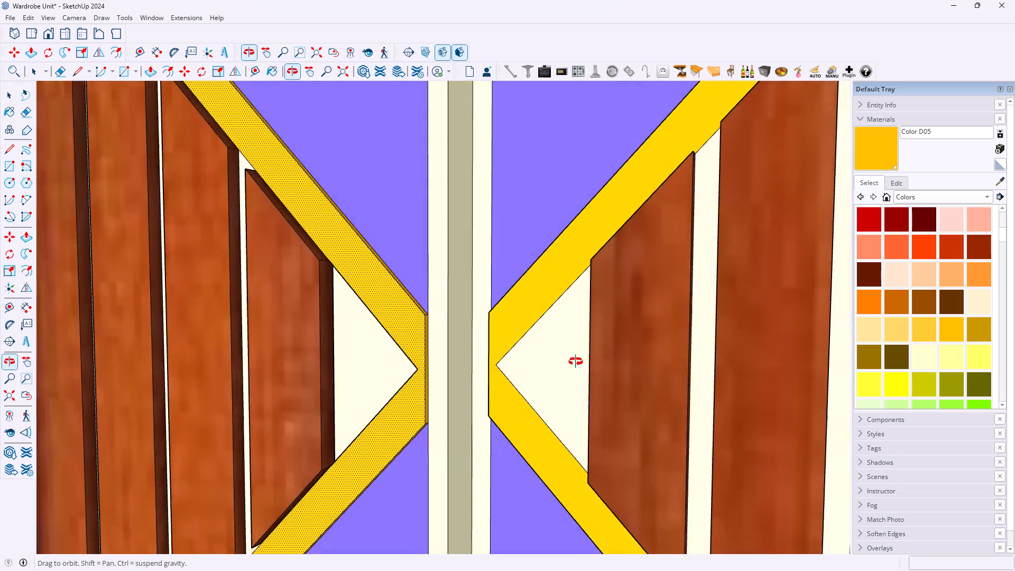
{"action": "middle_click_drag", "start_coordinate": [576, 362], "coordinate": [880, 362]}
{"action": "key", "text": "ctrl+z"}
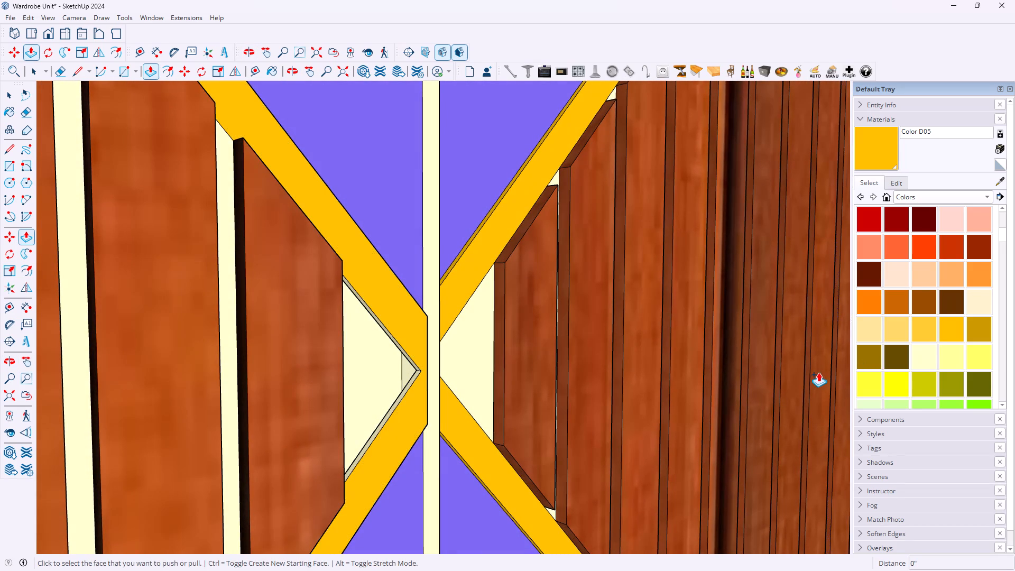
{"action": "key", "text": "ctrl+z"}
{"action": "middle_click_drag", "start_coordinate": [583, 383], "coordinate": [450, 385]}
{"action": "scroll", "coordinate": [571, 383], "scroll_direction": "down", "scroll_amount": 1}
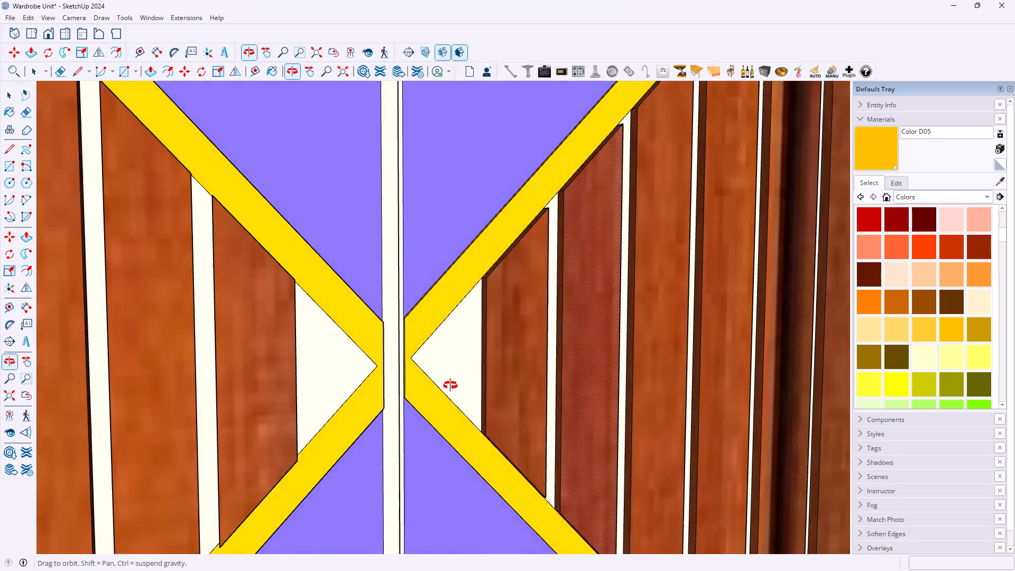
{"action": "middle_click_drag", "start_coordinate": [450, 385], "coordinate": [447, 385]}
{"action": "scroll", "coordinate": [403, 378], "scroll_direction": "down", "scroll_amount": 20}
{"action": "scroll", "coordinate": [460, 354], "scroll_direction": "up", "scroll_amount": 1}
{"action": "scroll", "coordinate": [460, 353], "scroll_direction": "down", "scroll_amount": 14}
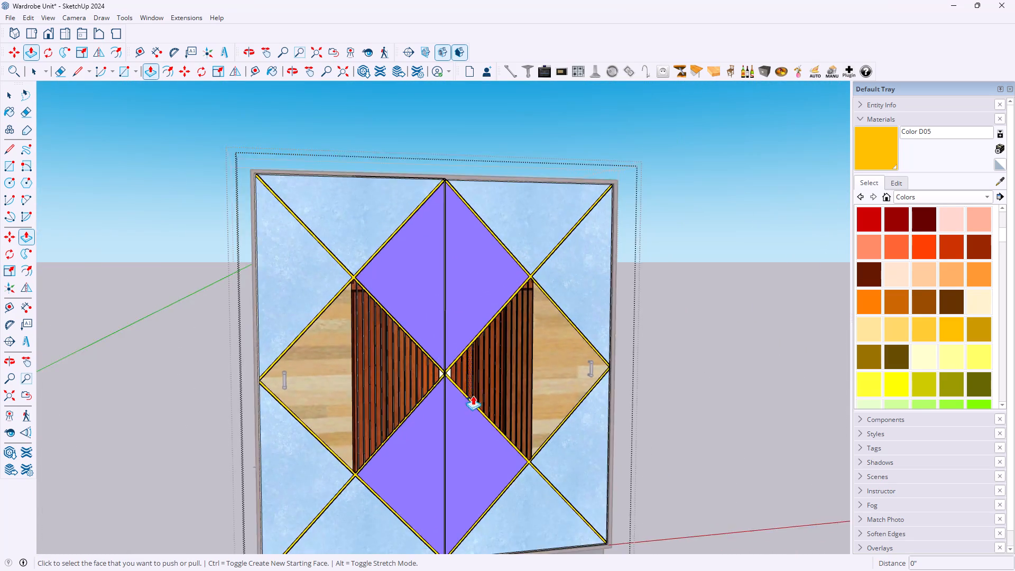
Examine the small triangular faces and slats at the centre of the doors, and leave the group being edited.
{"action": "scroll", "coordinate": [473, 395], "scroll_direction": "down", "scroll_amount": 2}
{"action": "key", "text": "space"}
{"action": "left_click", "coordinate": [673, 418]}
{"action": "middle_click_drag", "start_coordinate": [630, 427], "coordinate": [567, 426]}
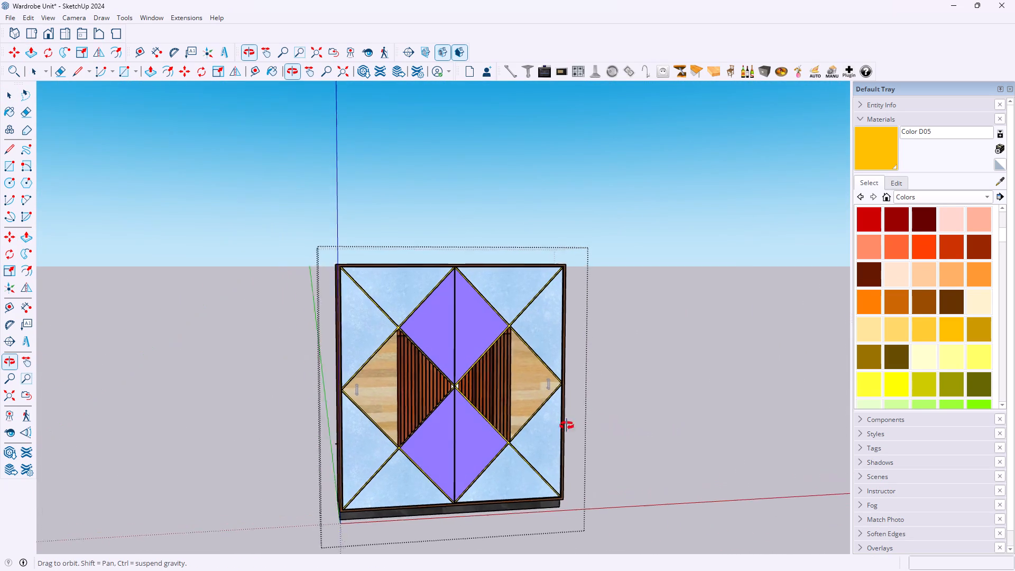
{"action": "middle_click_drag", "start_coordinate": [567, 426], "coordinate": [471, 424]}
{"action": "scroll", "coordinate": [458, 395], "scroll_direction": "up", "scroll_amount": 14}
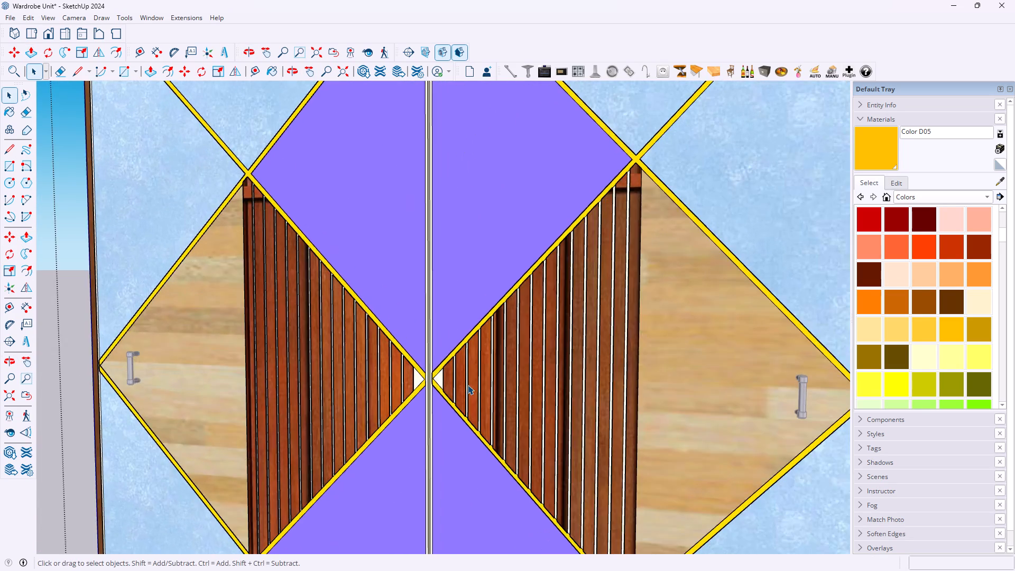
{"action": "scroll", "coordinate": [468, 385], "scroll_direction": "up", "scroll_amount": 9}
{"action": "scroll", "coordinate": [405, 381], "scroll_direction": "up", "scroll_amount": 14}
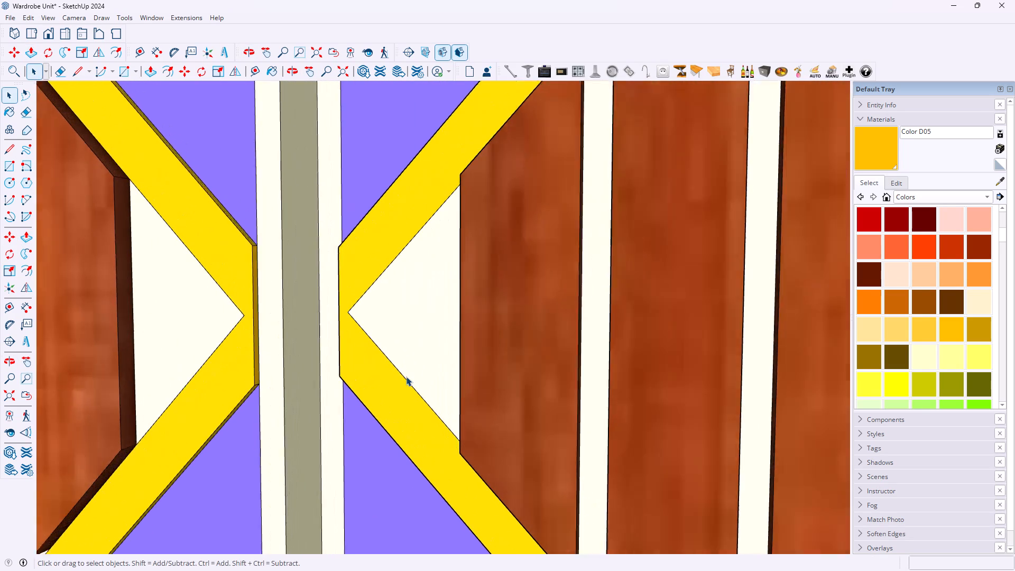
{"action": "middle_click_drag", "start_coordinate": [219, 365], "coordinate": [47, 296]}
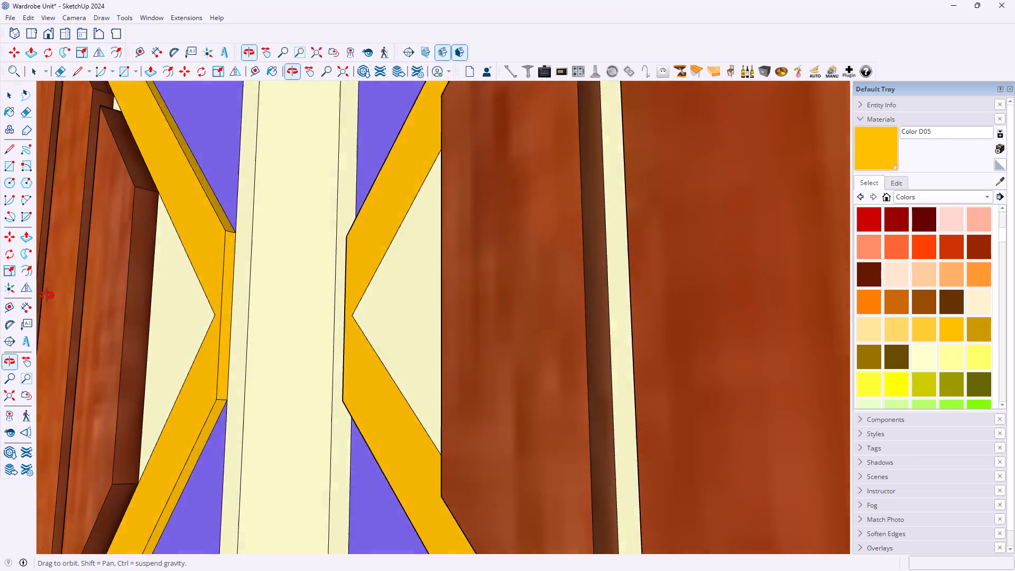
{"action": "middle_click_drag", "start_coordinate": [47, 296], "coordinate": [306, 340]}
{"action": "scroll", "coordinate": [317, 335], "scroll_direction": "down", "scroll_amount": 15}
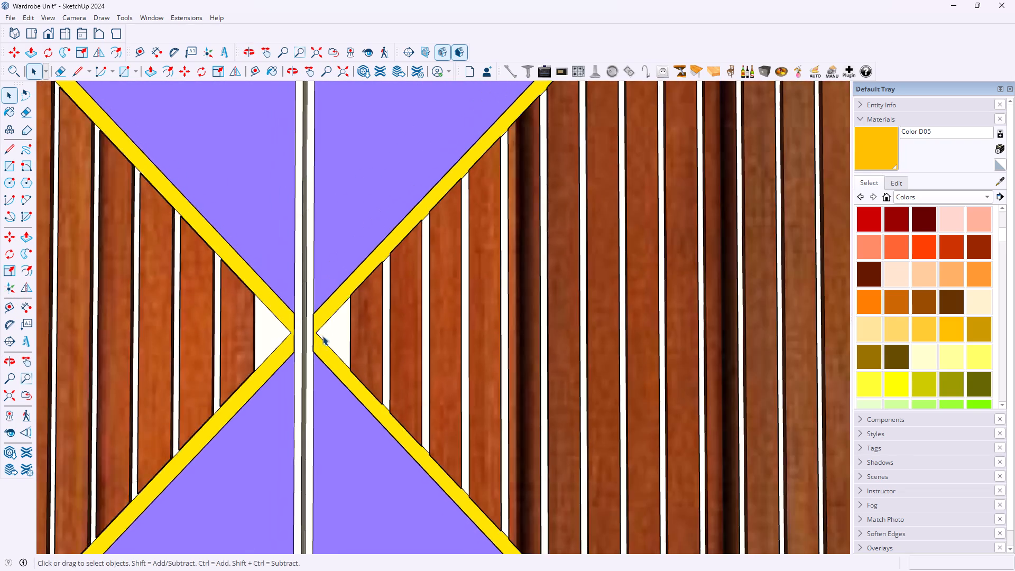
{"action": "scroll", "coordinate": [322, 336], "scroll_direction": "down", "scroll_amount": 20}
{"action": "scroll", "coordinate": [322, 336], "scroll_direction": "down", "scroll_amount": 1}
{"action": "scroll", "coordinate": [358, 362], "scroll_direction": "down", "scroll_amount": 3}
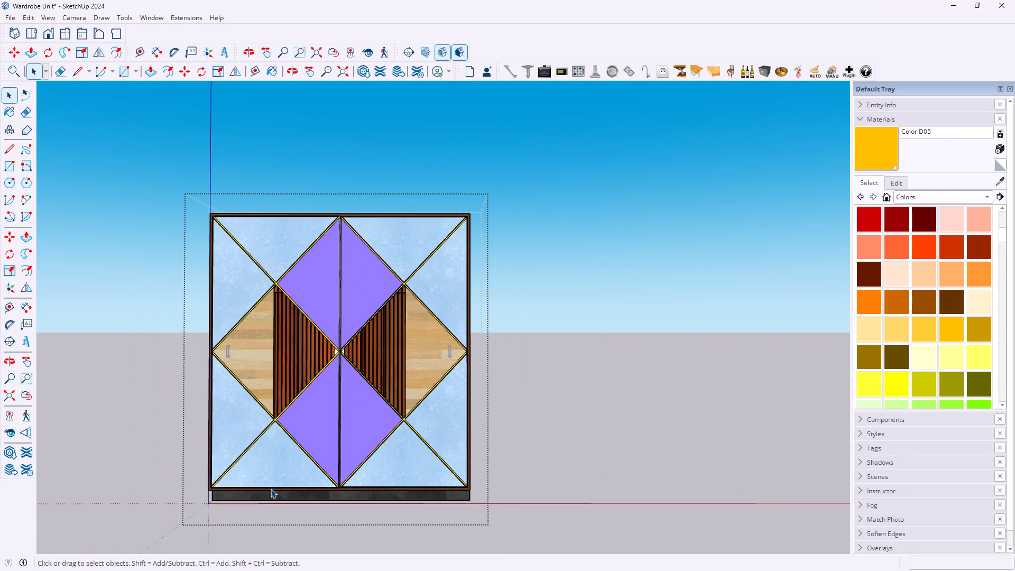
{"action": "scroll", "coordinate": [282, 481], "scroll_direction": "up", "scroll_amount": 1}
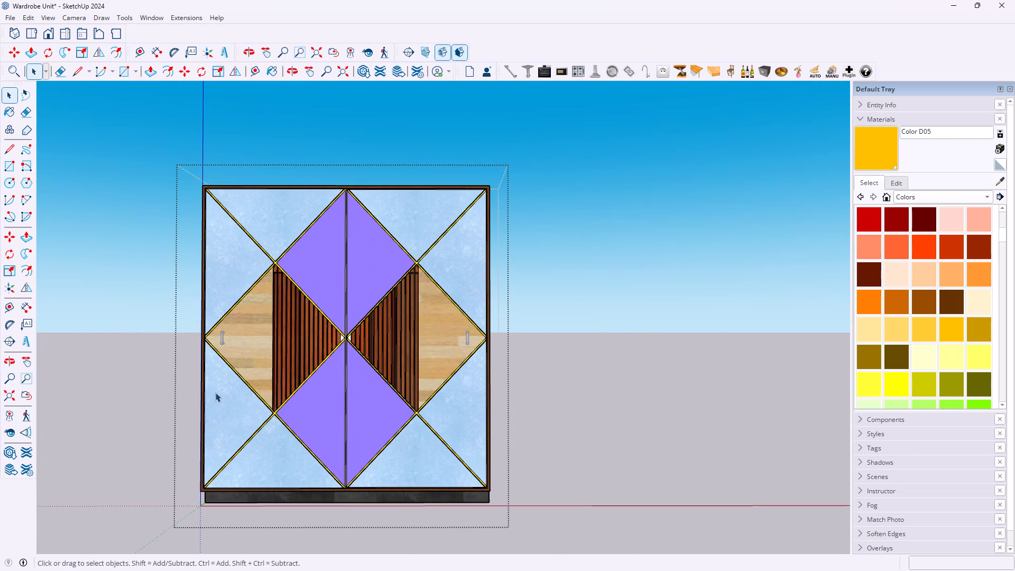
{"action": "left_click", "coordinate": [621, 243]}
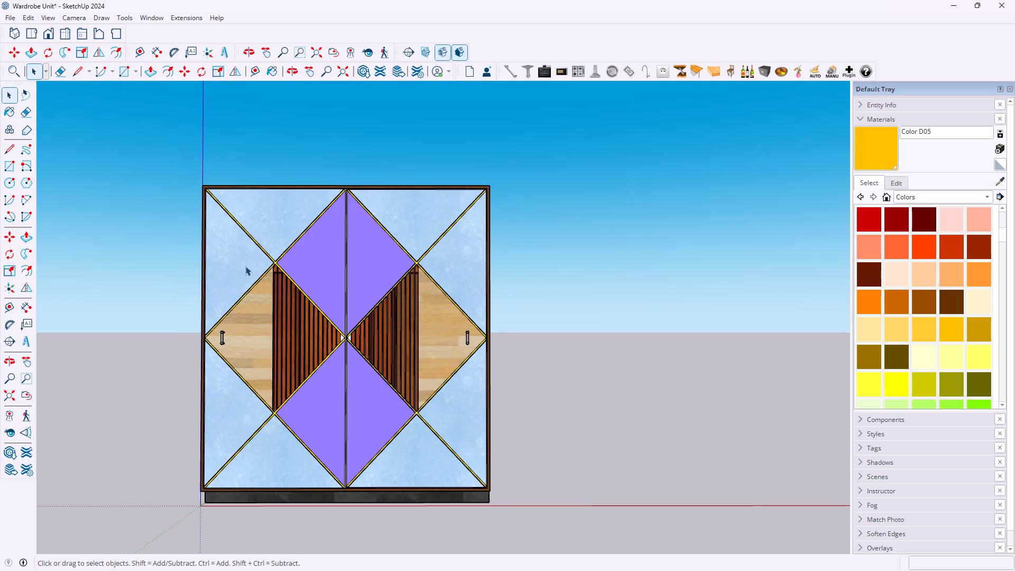
Capture a rectangular screenshot of the whole wardrobe in front view with Snipping Tool.
{"action": "scroll", "coordinate": [98, 271], "scroll_direction": "down", "scroll_amount": 5}
{"action": "middle_click_drag", "start_coordinate": [84, 298], "coordinate": [99, 290]}
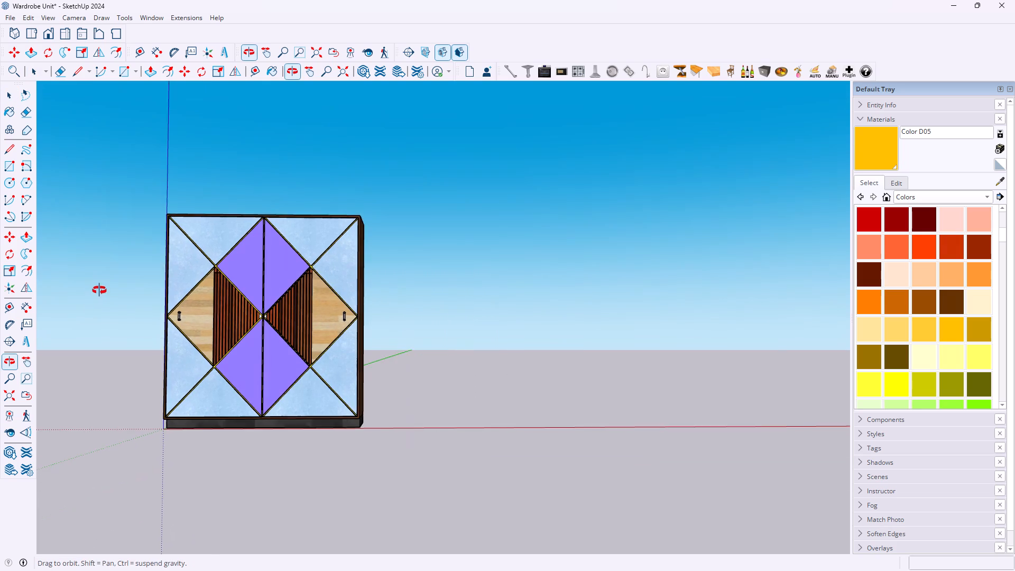
{"action": "middle_click_drag", "start_coordinate": [99, 290], "coordinate": [63, 305]}
{"action": "scroll", "coordinate": [58, 291], "scroll_direction": "up", "scroll_amount": 4}
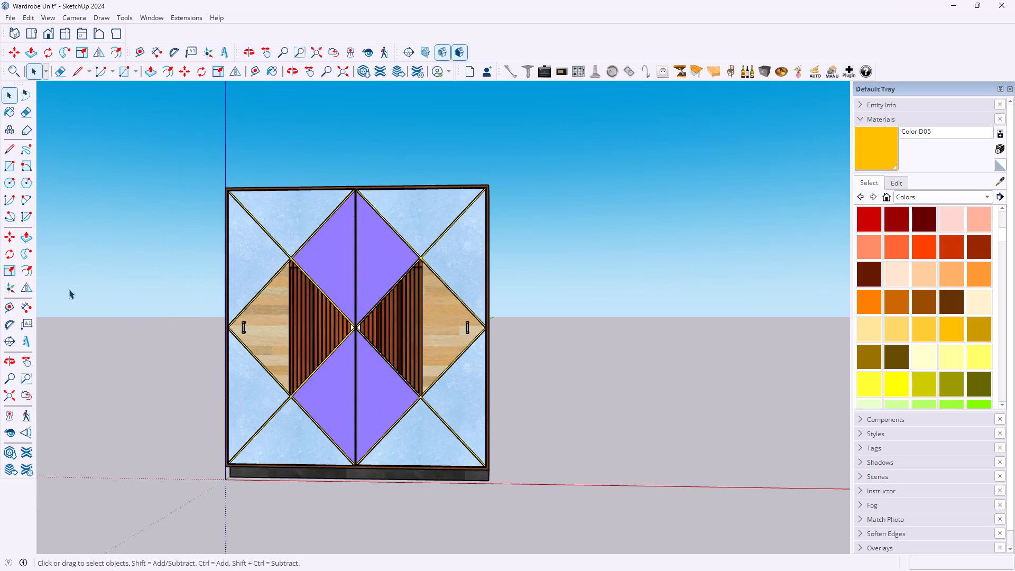
{"action": "scroll", "coordinate": [71, 290], "scroll_direction": "up", "scroll_amount": 2}
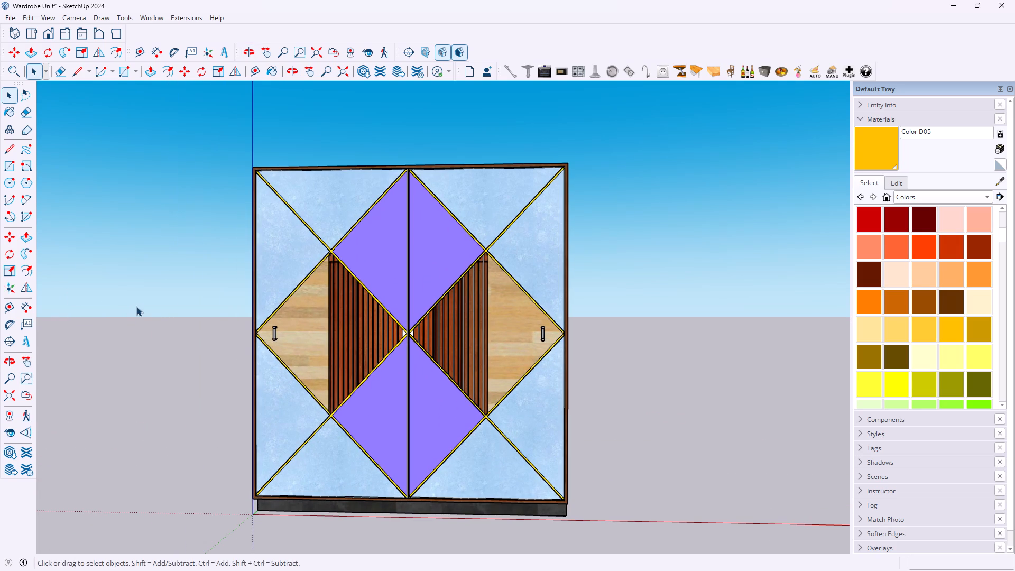
{"action": "key", "text": "Print"}
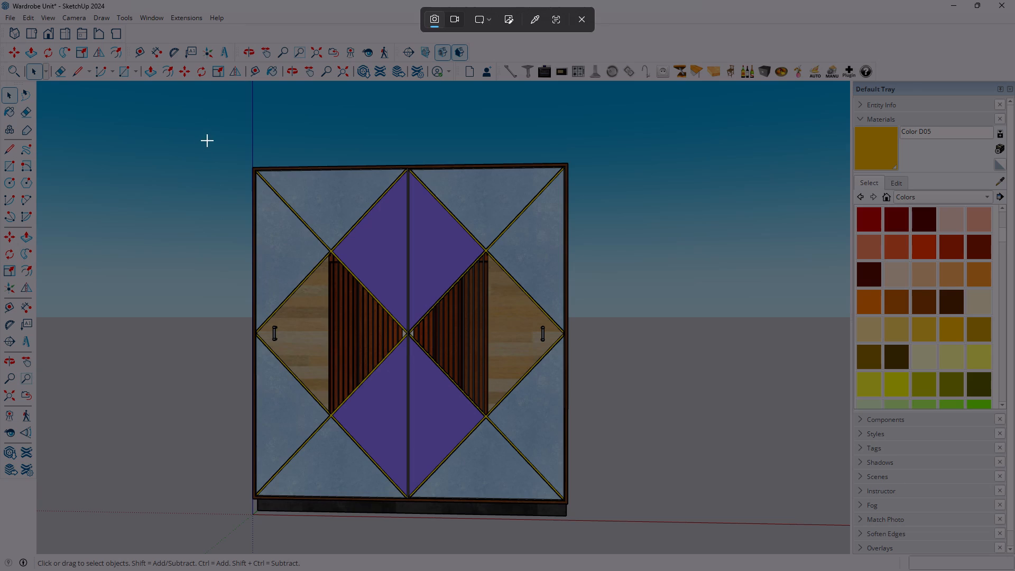
{"action": "left_click_drag", "start_coordinate": [210, 133], "coordinate": [541, 518]}
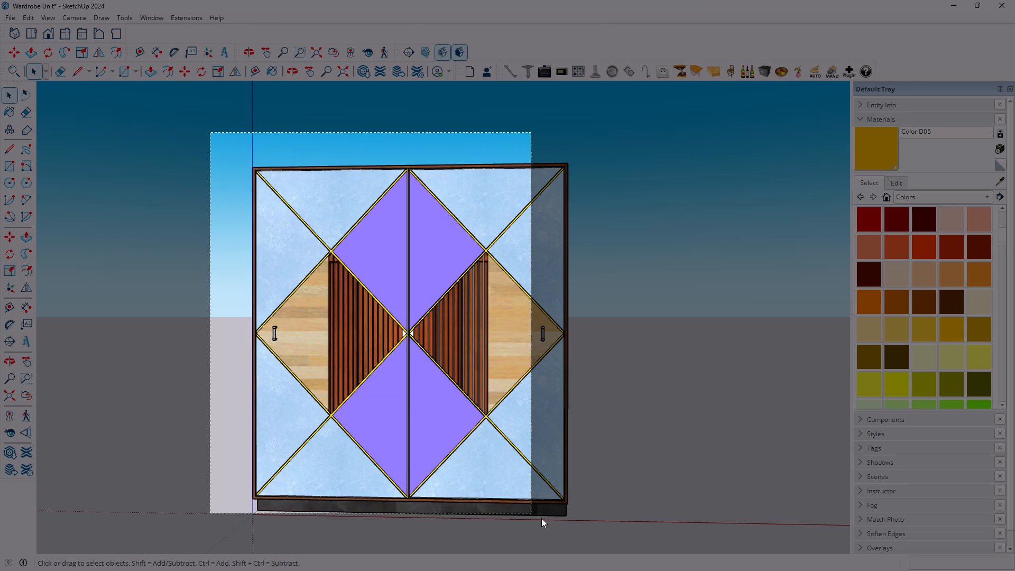
{"action": "left_click_drag", "start_coordinate": [541, 518], "coordinate": [611, 553]}
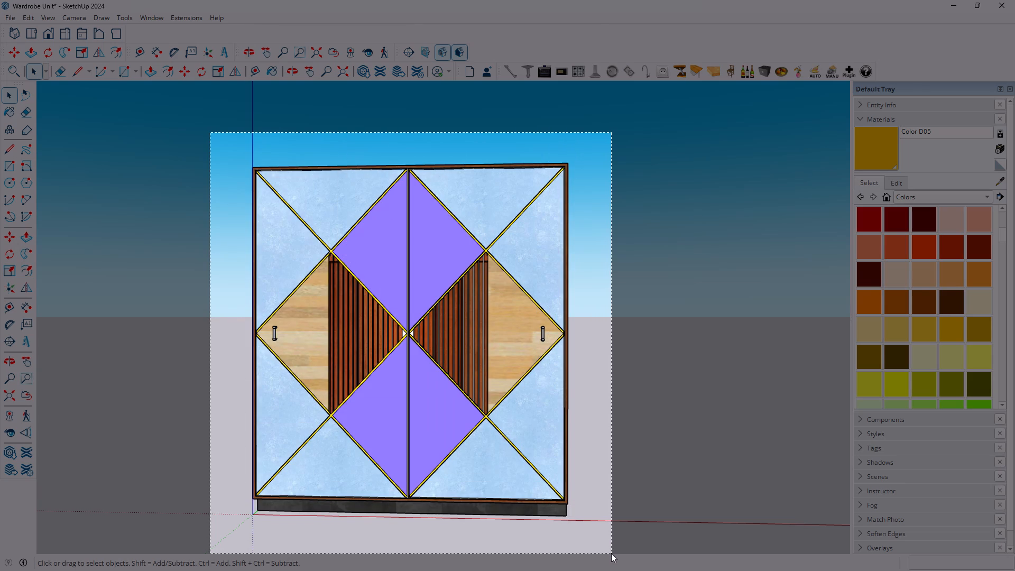
{"action": "left_click_drag", "start_coordinate": [611, 553], "coordinate": [611, 550]}
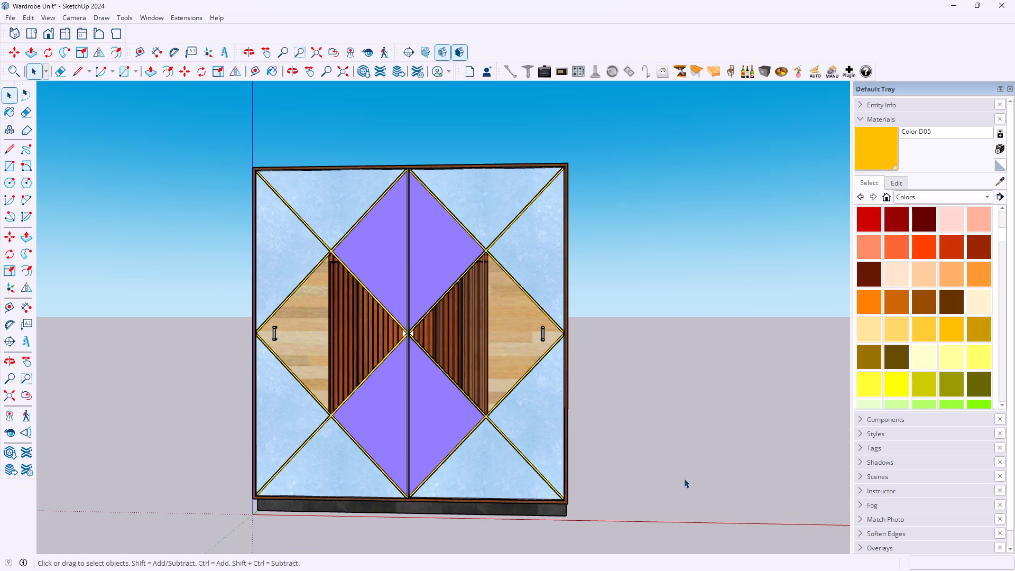
Save the captured image as a PNG named Wardrobe Unit in folder 6 of SKETCHUP FILES and close Snipping Tool.
{"action": "left_click", "coordinate": [926, 456]}
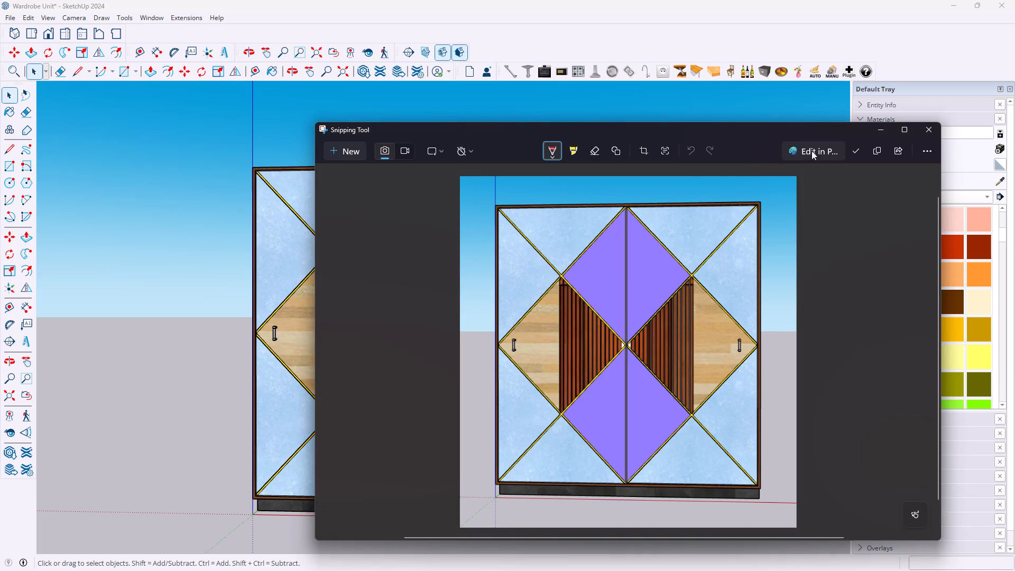
{"action": "left_click", "coordinate": [860, 151]}
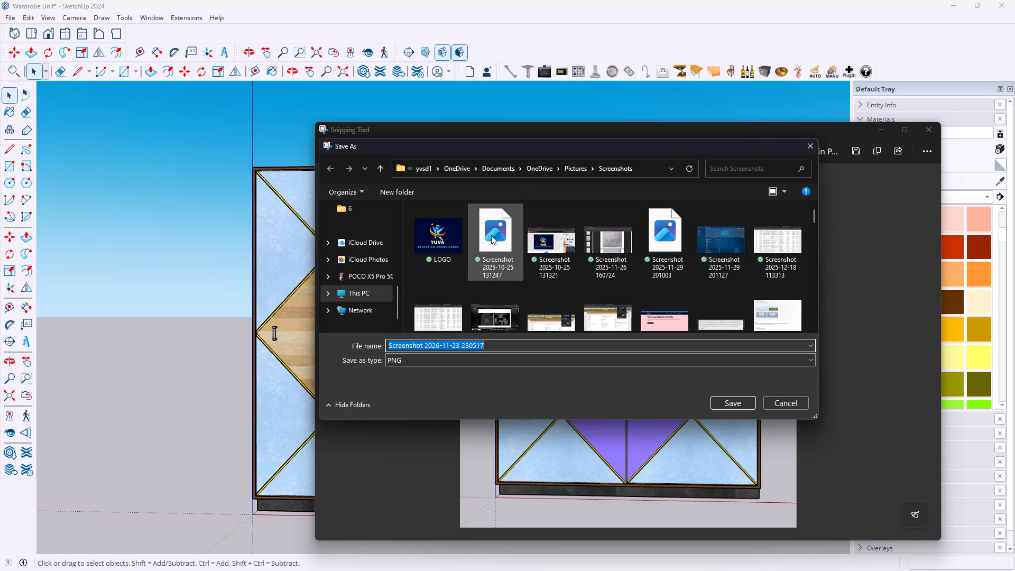
{"action": "scroll", "coordinate": [449, 276], "scroll_direction": "down", "scroll_amount": 3}
{"action": "scroll", "coordinate": [353, 228], "scroll_direction": "up", "scroll_amount": 1}
{"action": "left_click", "coordinate": [357, 260]}
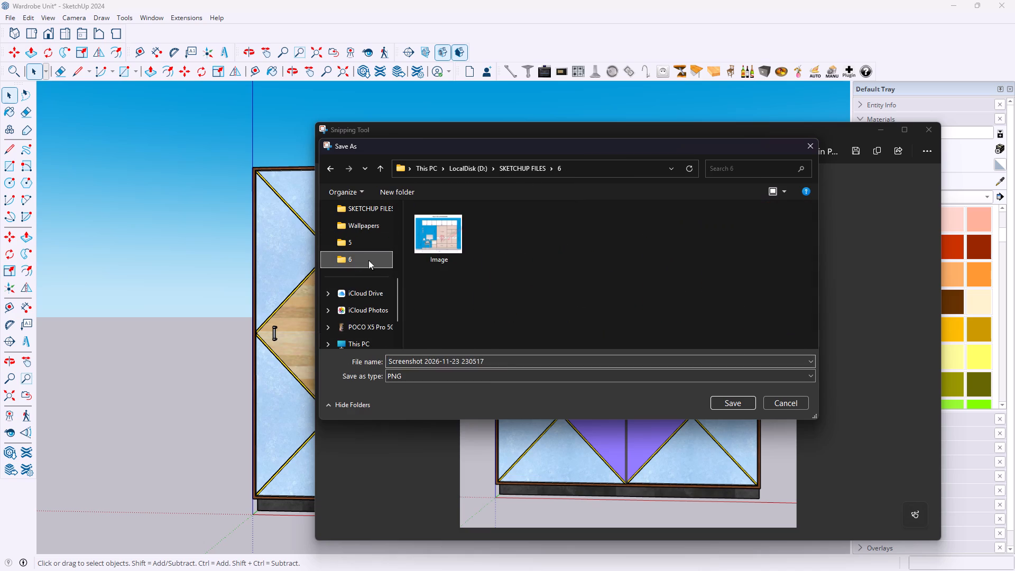
{"action": "left_click", "coordinate": [527, 361]}
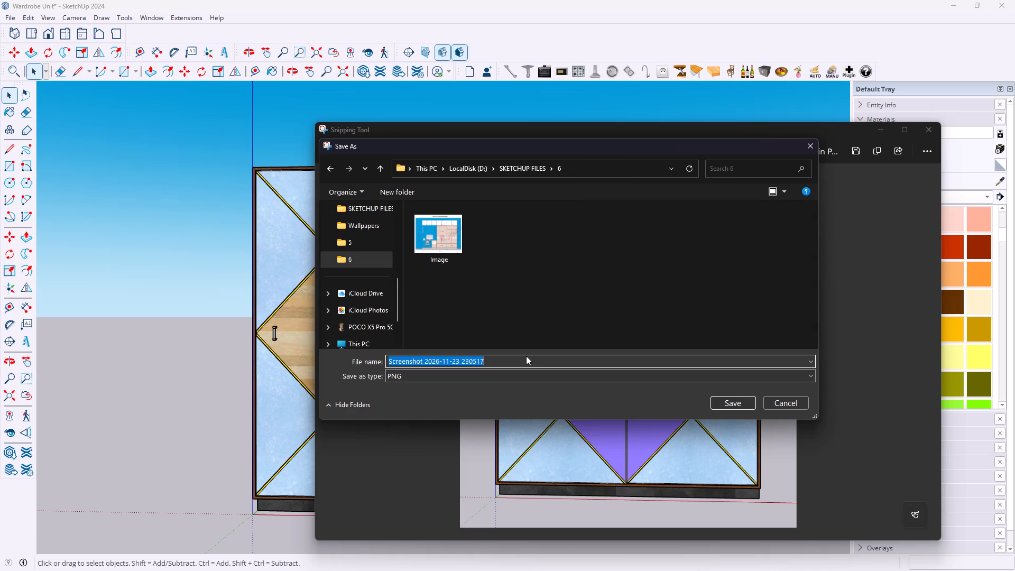
{"action": "type", "text": "War"}
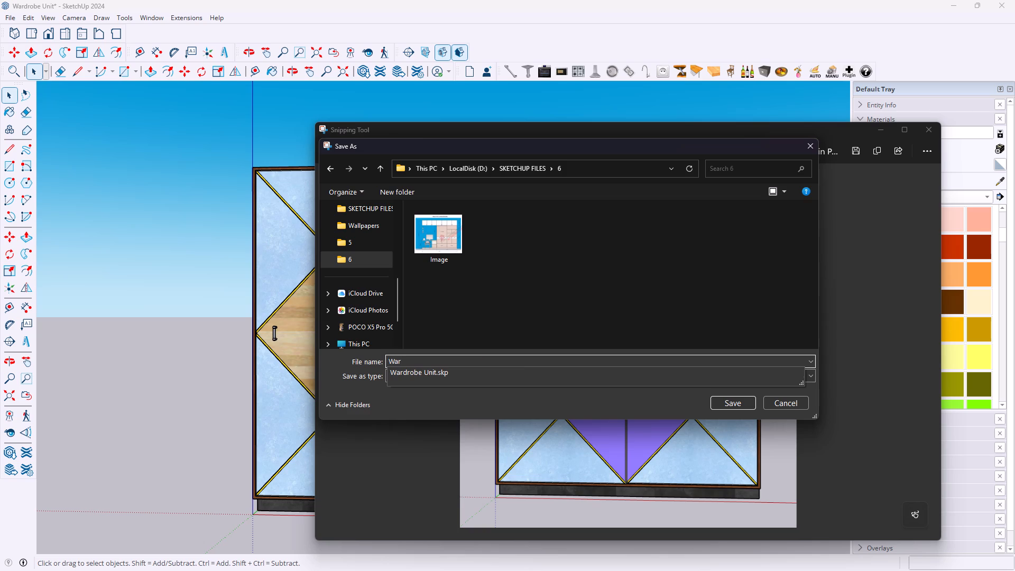
{"action": "key", "text": "Down"}
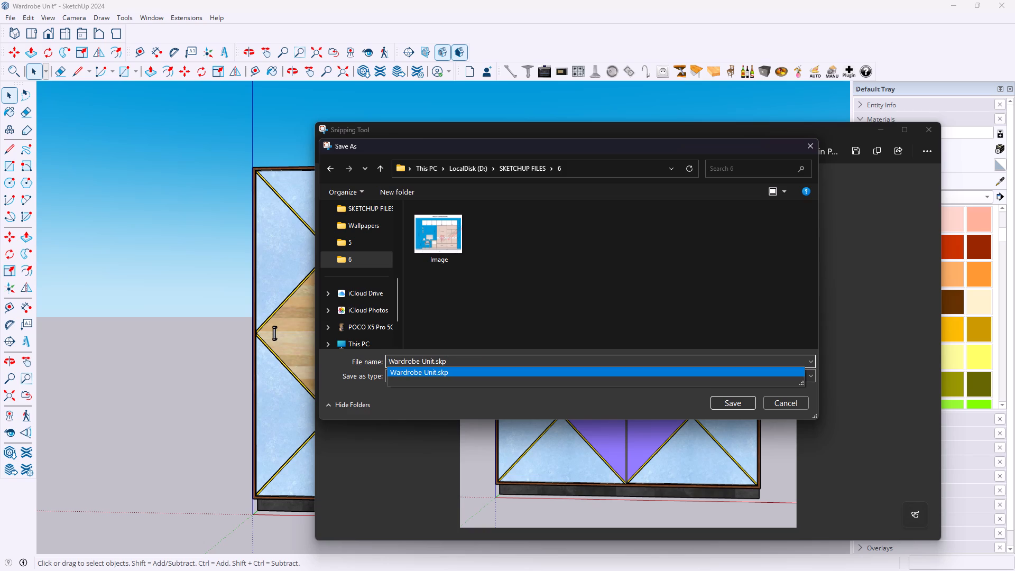
{"action": "key", "text": "BackSpace"}
{"action": "key", "text": "BackSpace"}
{"action": "key", "text": "BackSpace"}
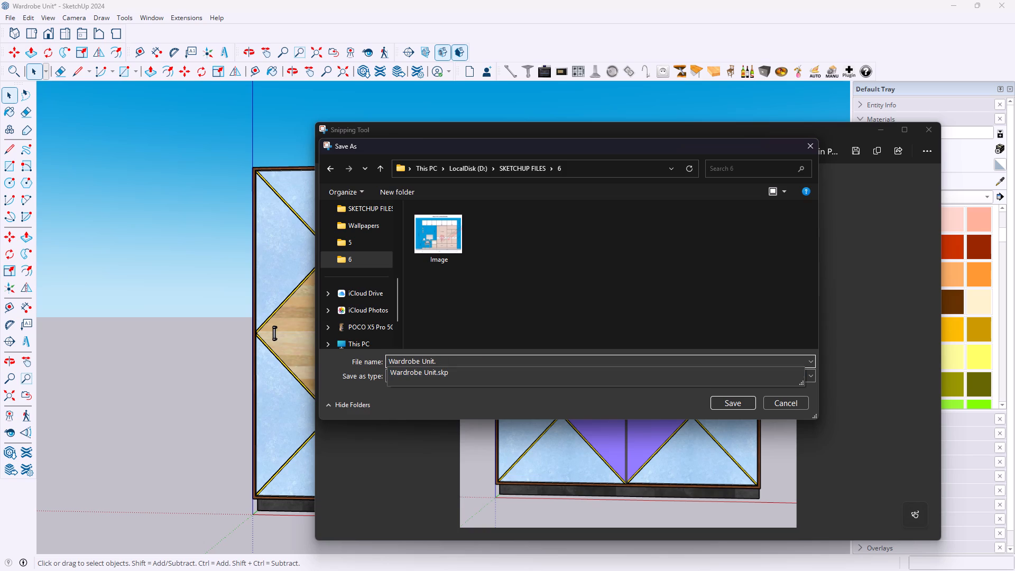
{"action": "key", "text": "BackSpace"}
{"action": "key", "text": "BackSpace"}
{"action": "key", "text": "Down"}
{"action": "key", "text": "BackSpace"}
{"action": "key", "text": "BackSpace"}
{"action": "key", "text": "BackSpace"}
{"action": "key", "text": "BackSpace"}
{"action": "key", "text": "Return"}
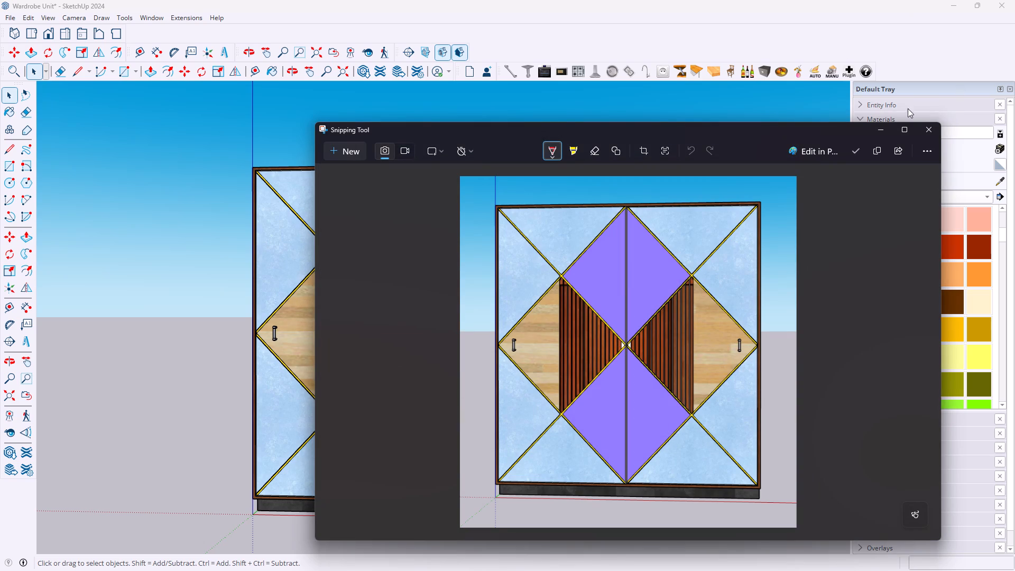
{"action": "left_click", "coordinate": [925, 135]}
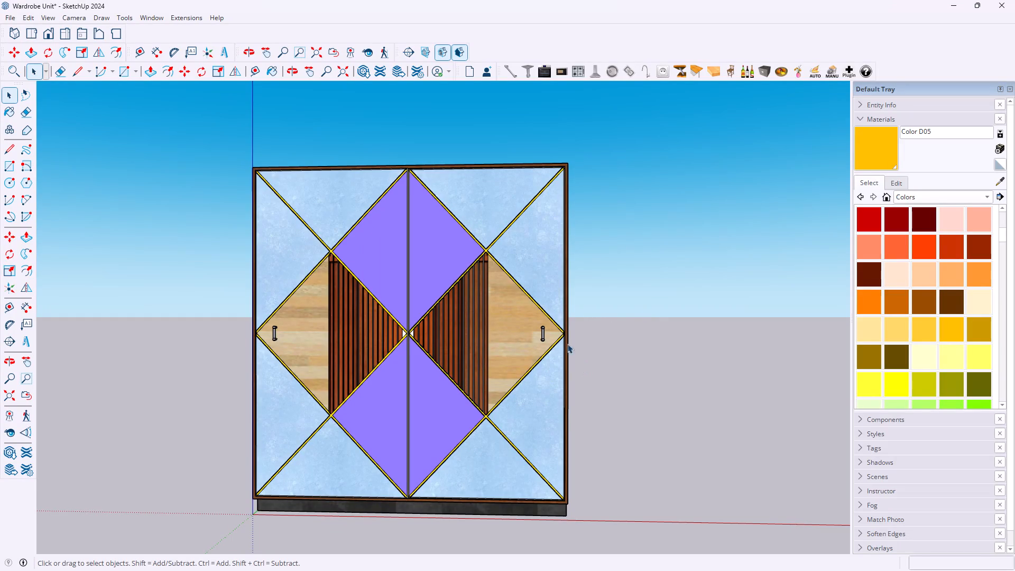
Draw a 12' by 12' rectangle on the ground beside the wardrobe, starting from a corner on the red axis.
{"action": "scroll", "coordinate": [608, 315], "scroll_direction": "down", "scroll_amount": 2}
{"action": "scroll", "coordinate": [660, 354], "scroll_direction": "up", "scroll_amount": 1}
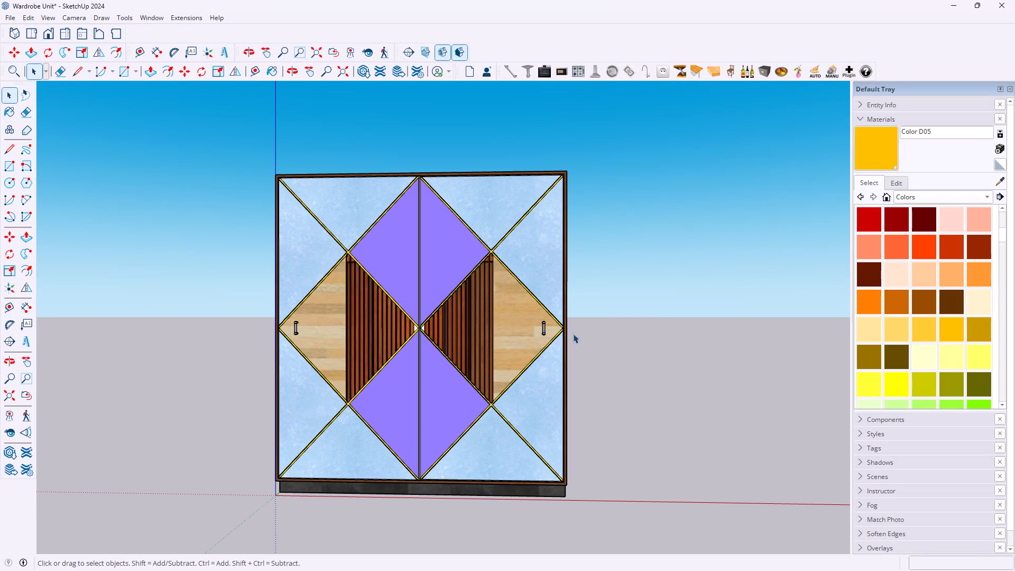
{"action": "scroll", "coordinate": [648, 320], "scroll_direction": "down", "scroll_amount": 5}
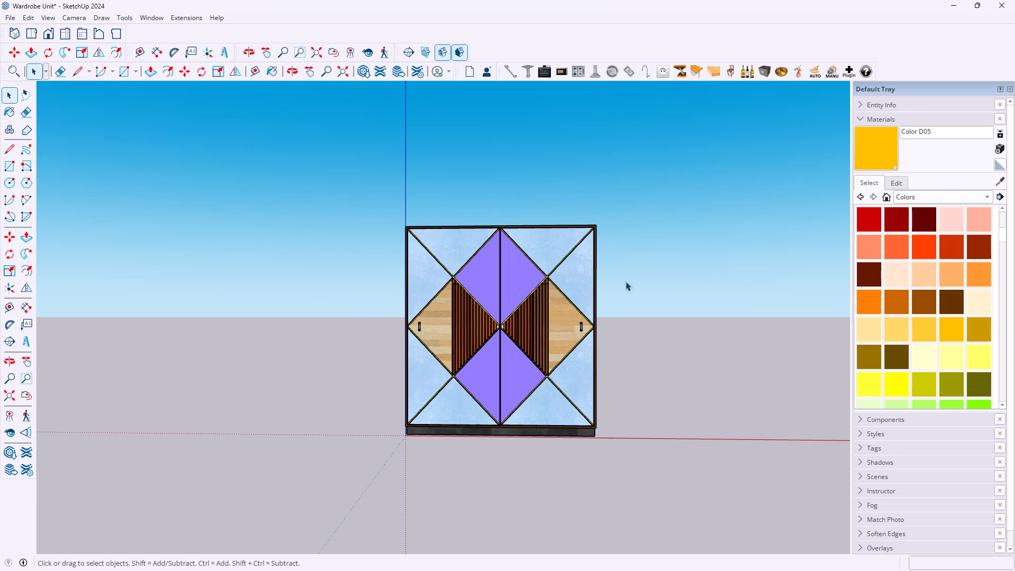
{"action": "middle_click_drag", "start_coordinate": [626, 284], "coordinate": [647, 351]}
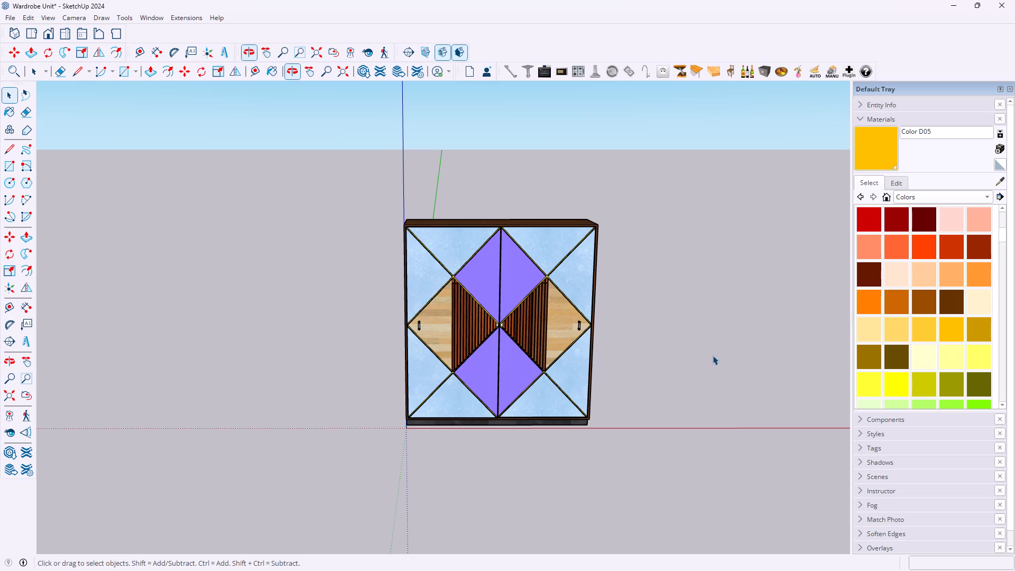
{"action": "scroll", "coordinate": [711, 355], "scroll_direction": "up", "scroll_amount": 1}
{"action": "middle_click_drag", "start_coordinate": [625, 381], "coordinate": [653, 356]}
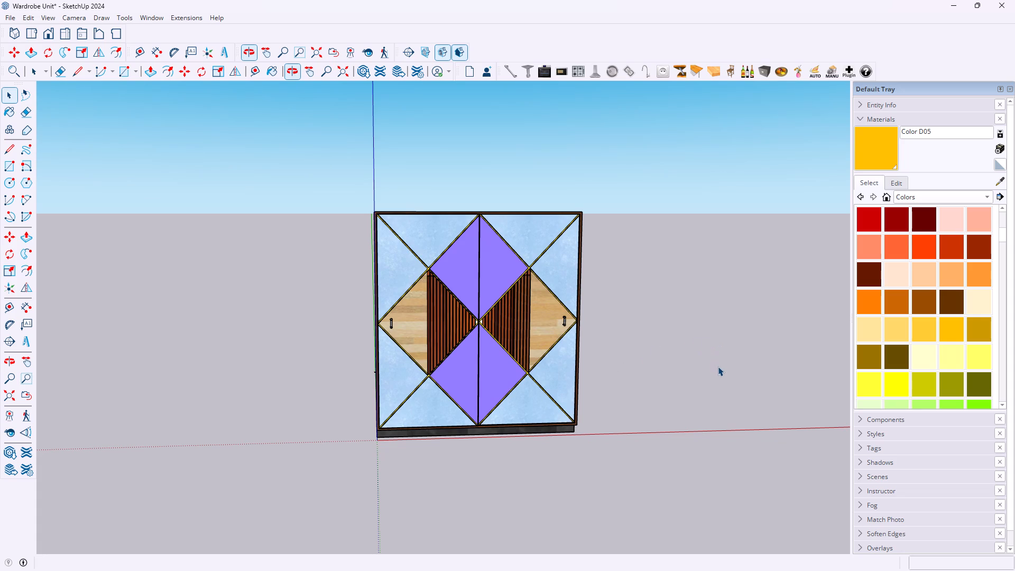
{"action": "key", "text": "r"}
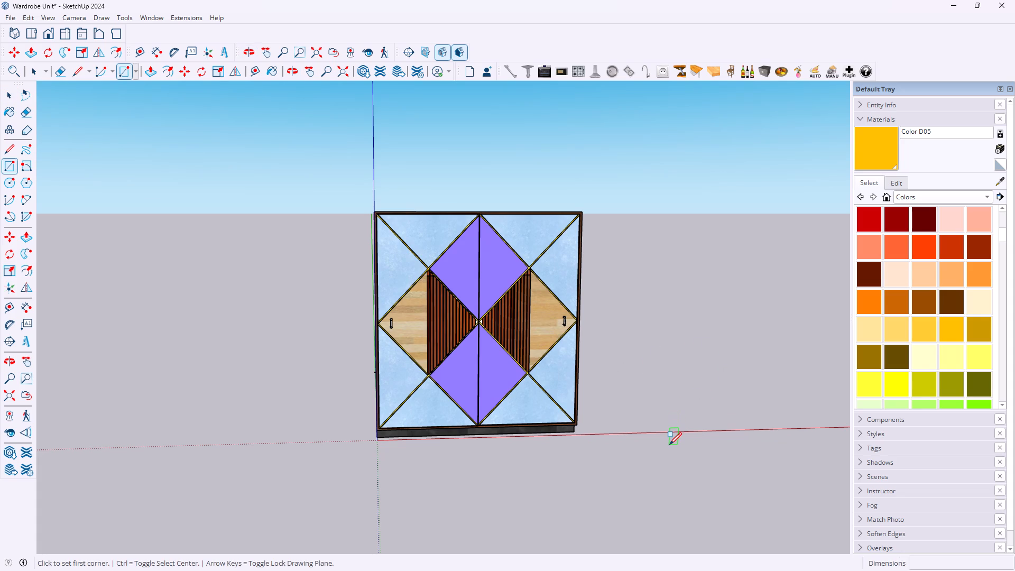
{"action": "key", "text": "space"}
{"action": "key", "text": "r"}
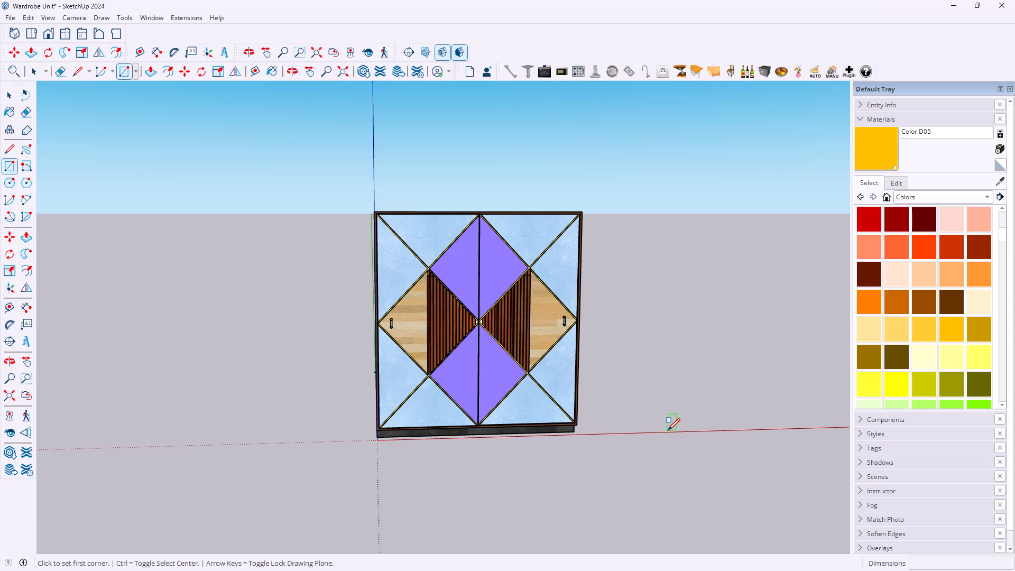
{"action": "left_click", "coordinate": [666, 432]}
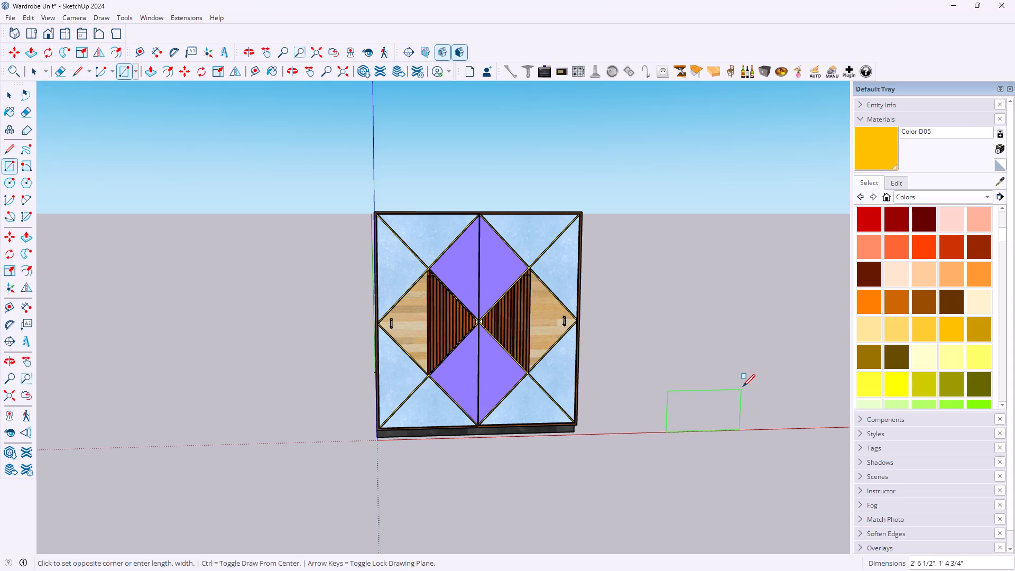
{"action": "middle_click_drag", "start_coordinate": [743, 386], "coordinate": [693, 450]}
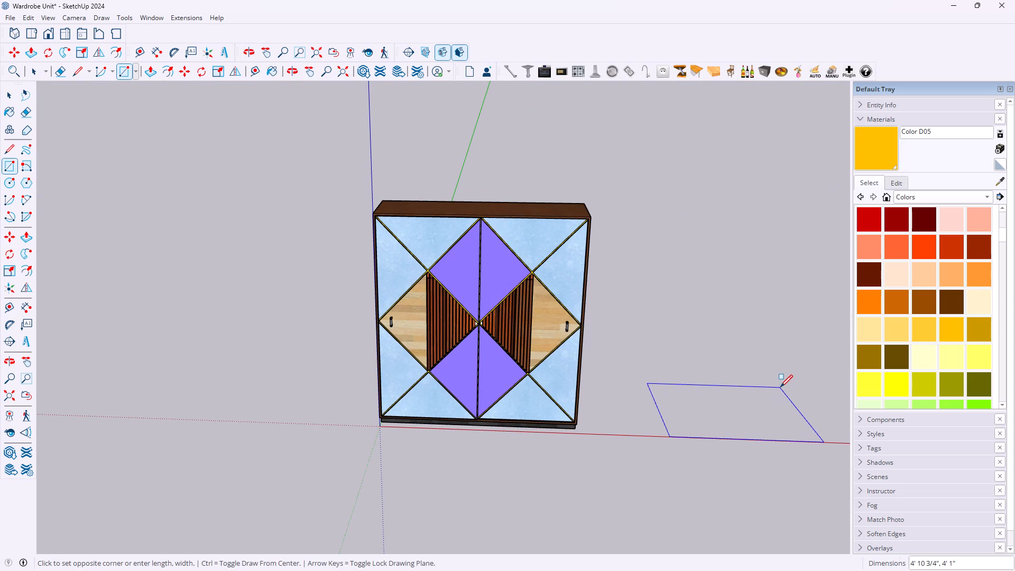
{"action": "type", "text": "12"}
{"action": "key", "text": "apostrophe"}
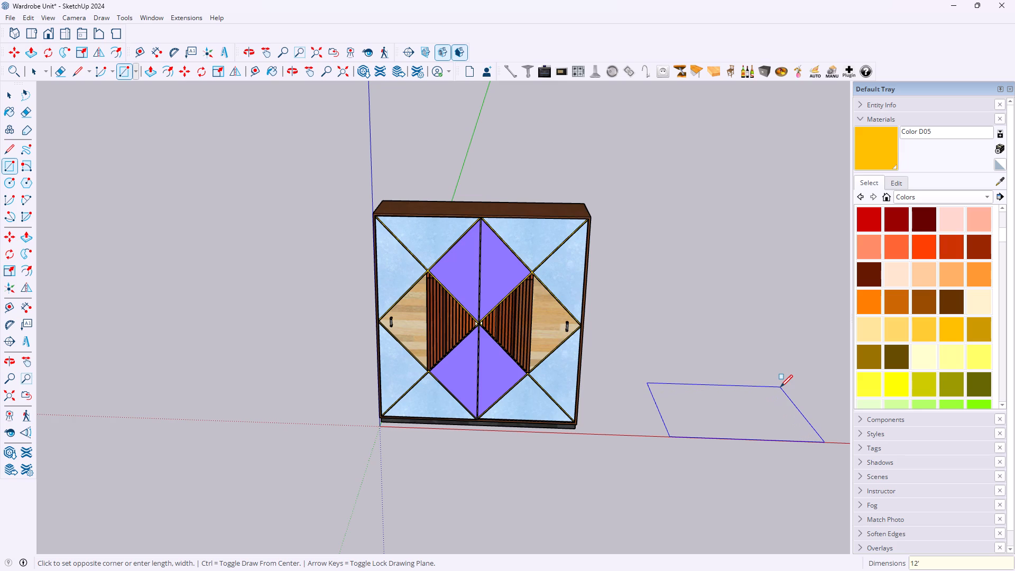
{"action": "type", "text": ",12'"}
{"action": "key", "text": "Return"}
{"action": "scroll", "coordinate": [721, 351], "scroll_direction": "down", "scroll_amount": 7}
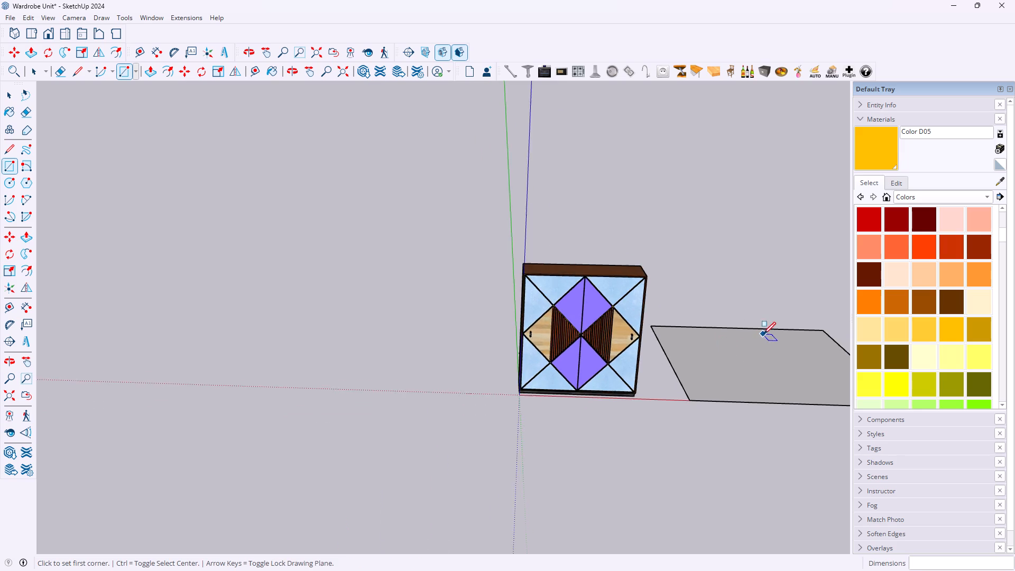
{"action": "scroll", "coordinate": [763, 334], "scroll_direction": "down", "scroll_amount": 2}
{"action": "scroll", "coordinate": [813, 355], "scroll_direction": "up", "scroll_amount": 1}
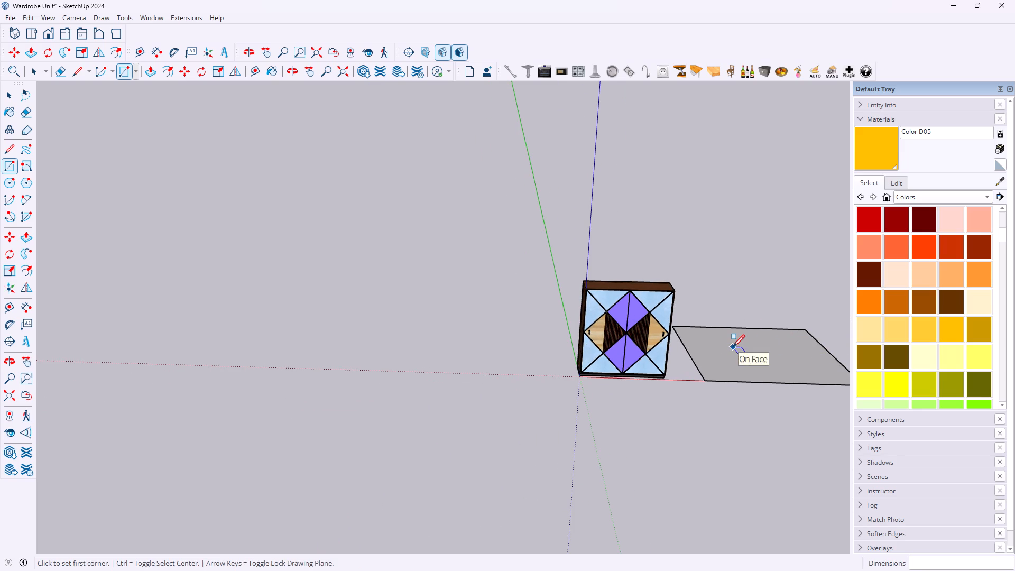
{"action": "key", "text": "space"}
Make the new ground rectangle into a group.
{"action": "scroll", "coordinate": [722, 307], "scroll_direction": "down", "scroll_amount": 6}
{"action": "middle_click_drag", "start_coordinate": [845, 315], "coordinate": [745, 335]}
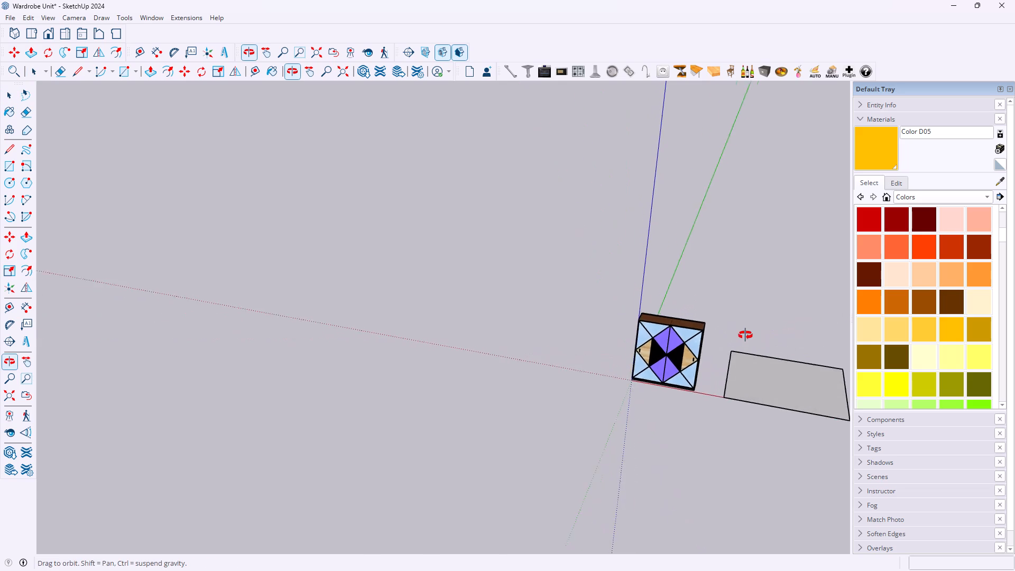
{"action": "middle_click_drag", "start_coordinate": [745, 335], "coordinate": [743, 335]}
{"action": "scroll", "coordinate": [762, 331], "scroll_direction": "down", "scroll_amount": 6}
{"action": "scroll", "coordinate": [828, 378], "scroll_direction": "up", "scroll_amount": 10}
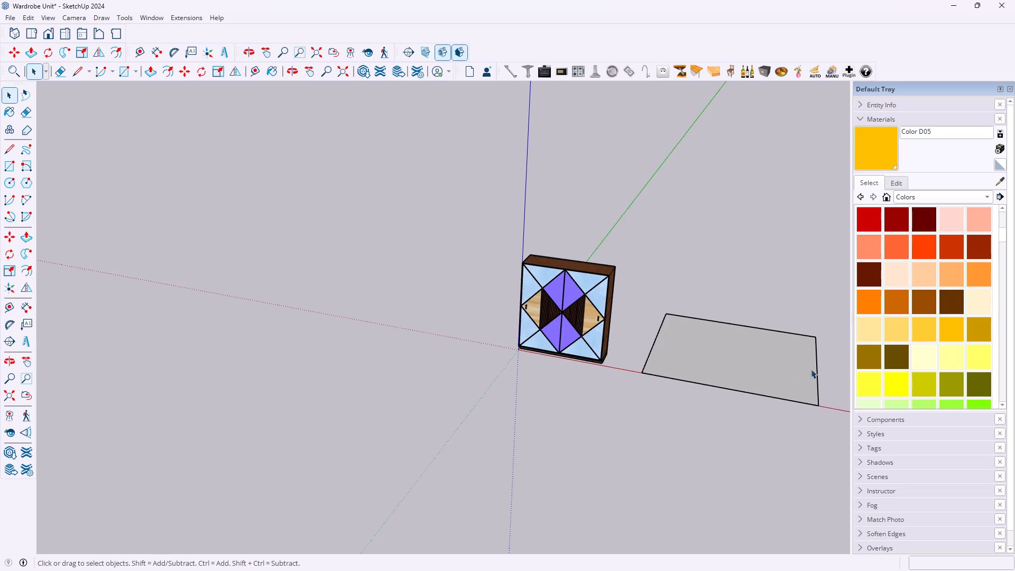
{"action": "left_click", "coordinate": [787, 366]}
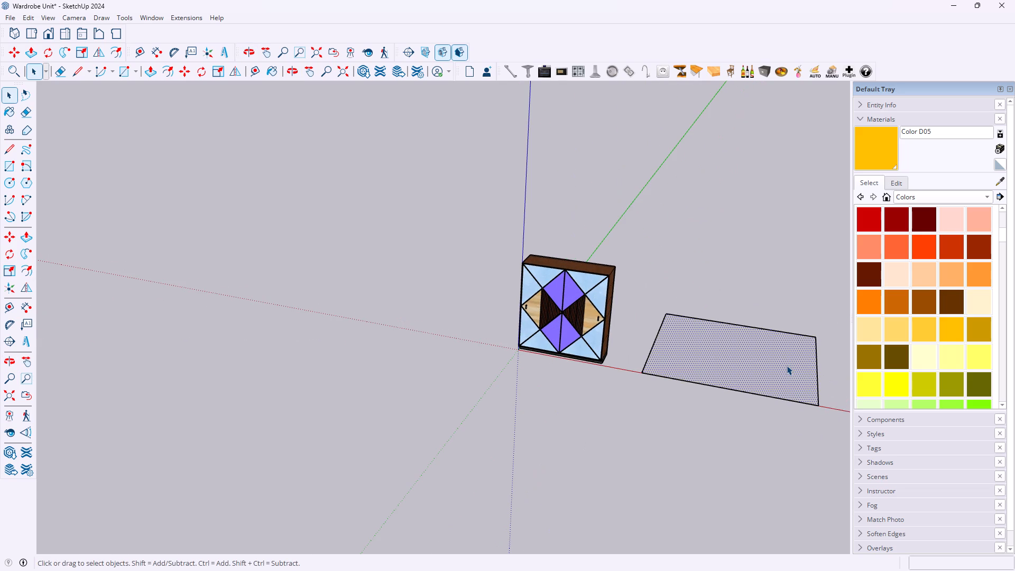
{"action": "key", "text": "w"}
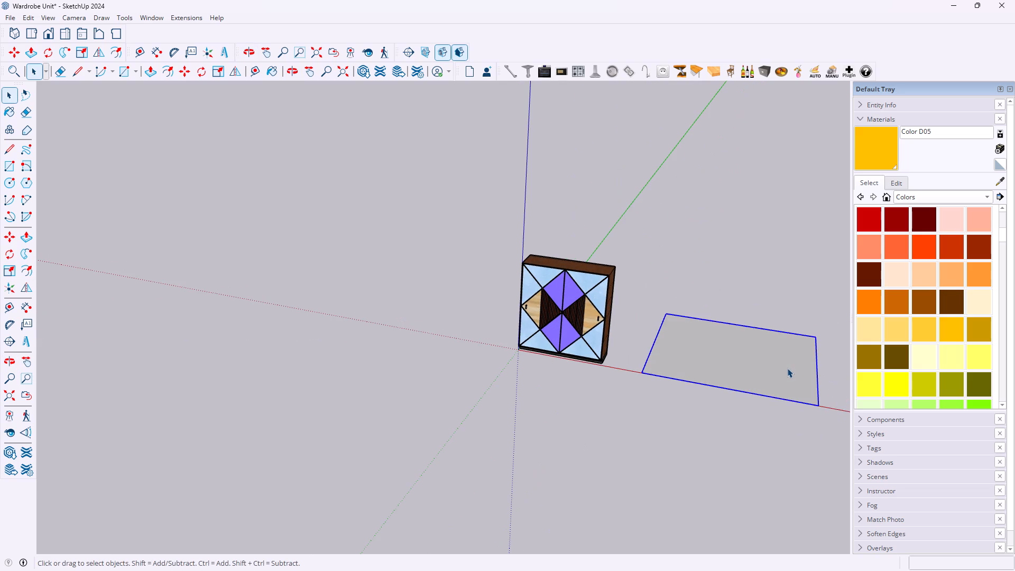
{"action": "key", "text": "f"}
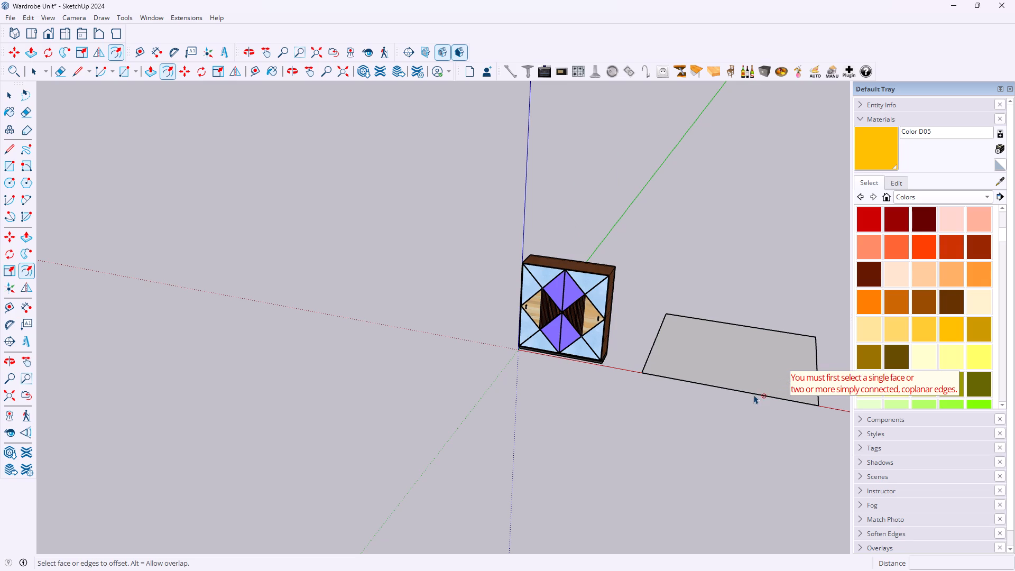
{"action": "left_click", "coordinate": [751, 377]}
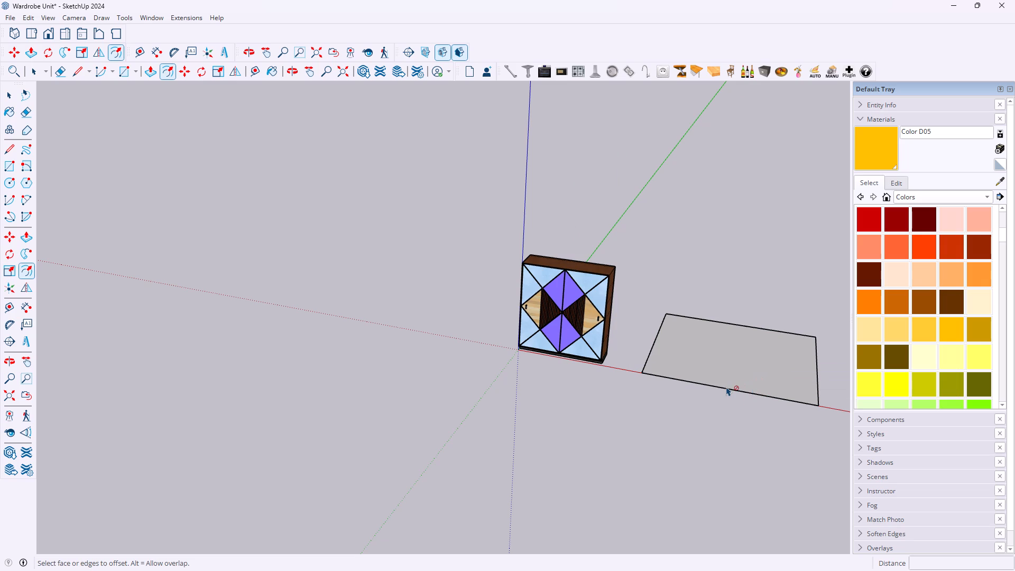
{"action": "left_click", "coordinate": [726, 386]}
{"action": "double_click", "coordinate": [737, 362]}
Open the grouped ground rectangle for editing.
{"action": "key", "text": "space"}
{"action": "triple_click", "coordinate": [737, 362]}
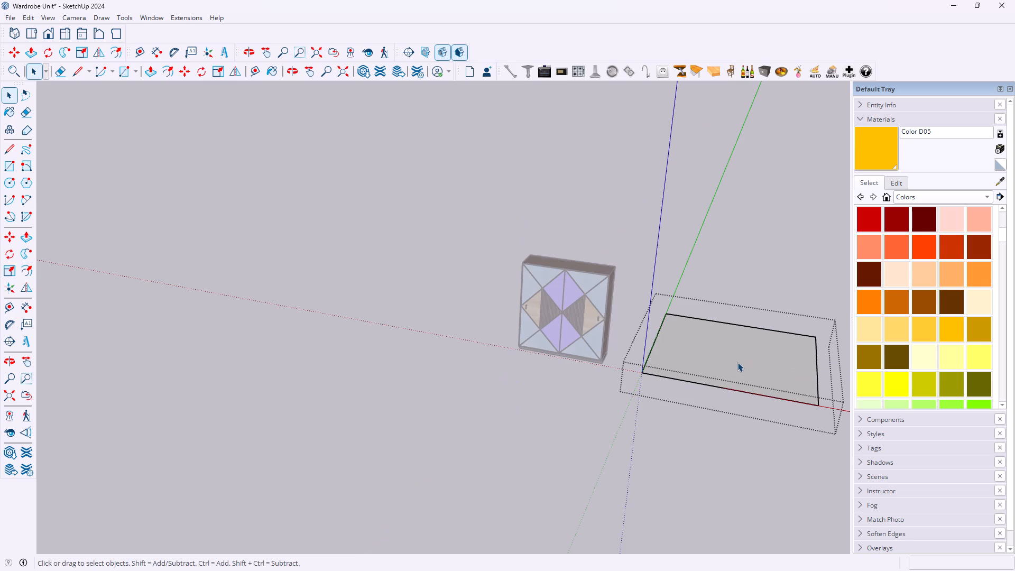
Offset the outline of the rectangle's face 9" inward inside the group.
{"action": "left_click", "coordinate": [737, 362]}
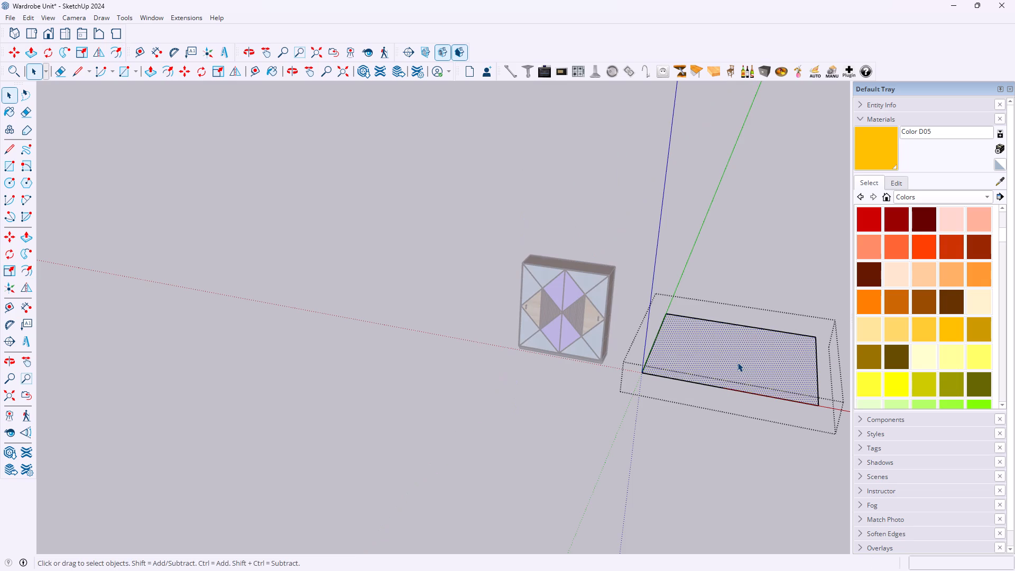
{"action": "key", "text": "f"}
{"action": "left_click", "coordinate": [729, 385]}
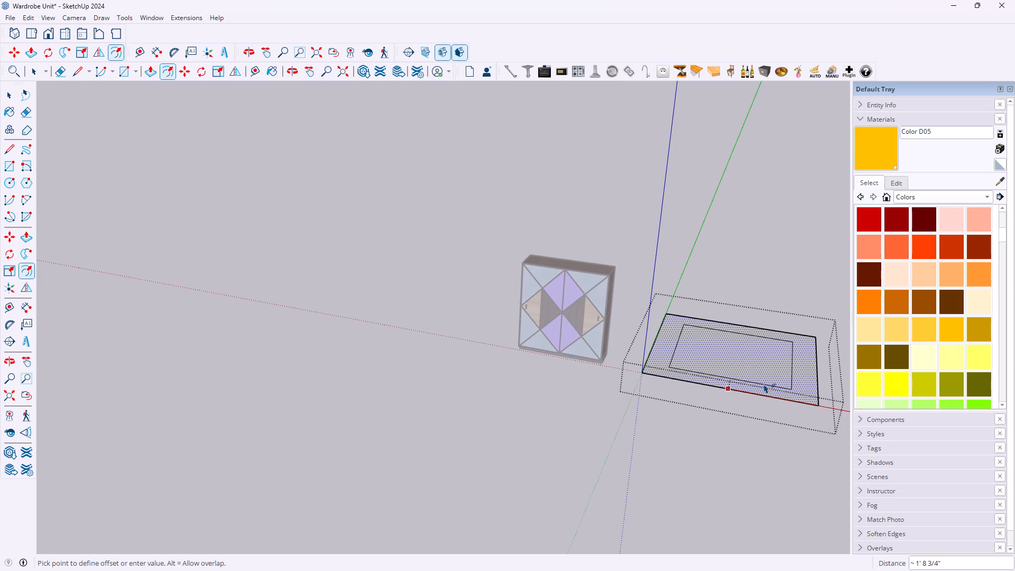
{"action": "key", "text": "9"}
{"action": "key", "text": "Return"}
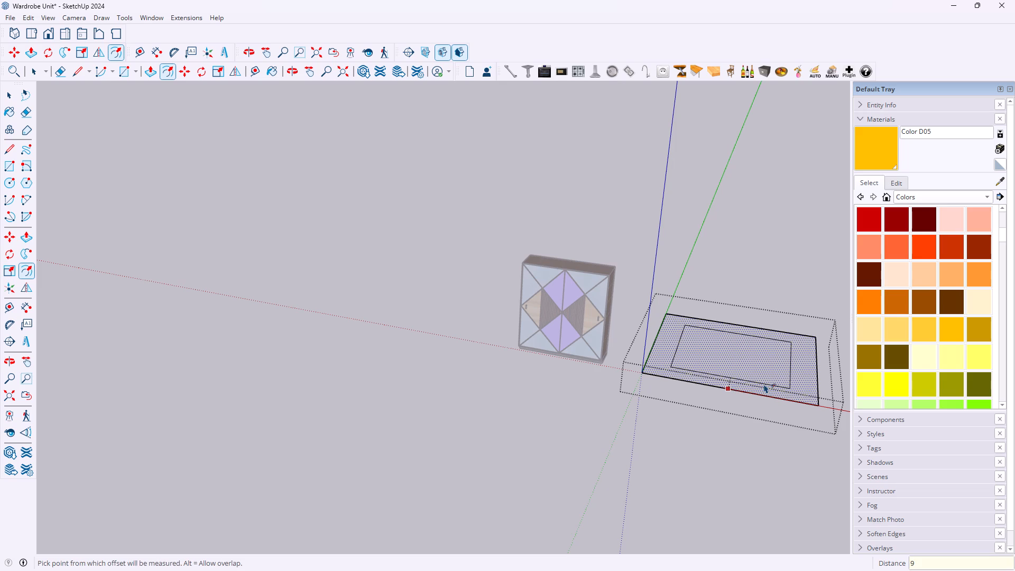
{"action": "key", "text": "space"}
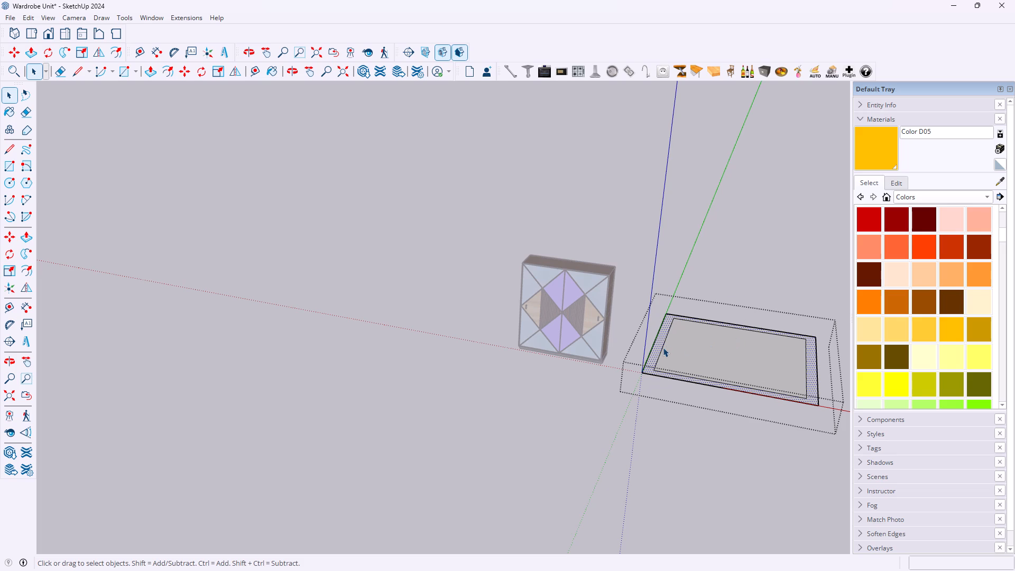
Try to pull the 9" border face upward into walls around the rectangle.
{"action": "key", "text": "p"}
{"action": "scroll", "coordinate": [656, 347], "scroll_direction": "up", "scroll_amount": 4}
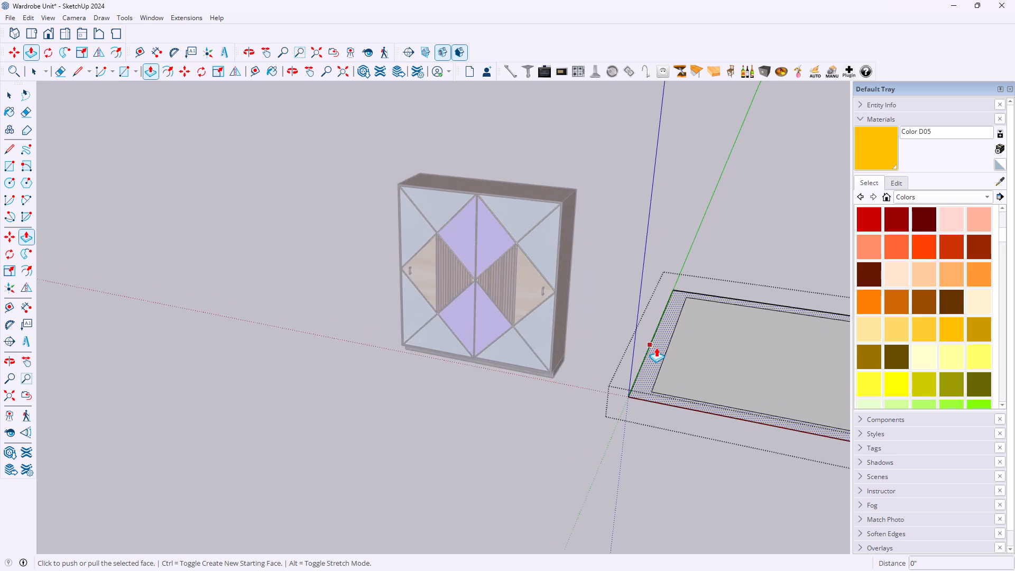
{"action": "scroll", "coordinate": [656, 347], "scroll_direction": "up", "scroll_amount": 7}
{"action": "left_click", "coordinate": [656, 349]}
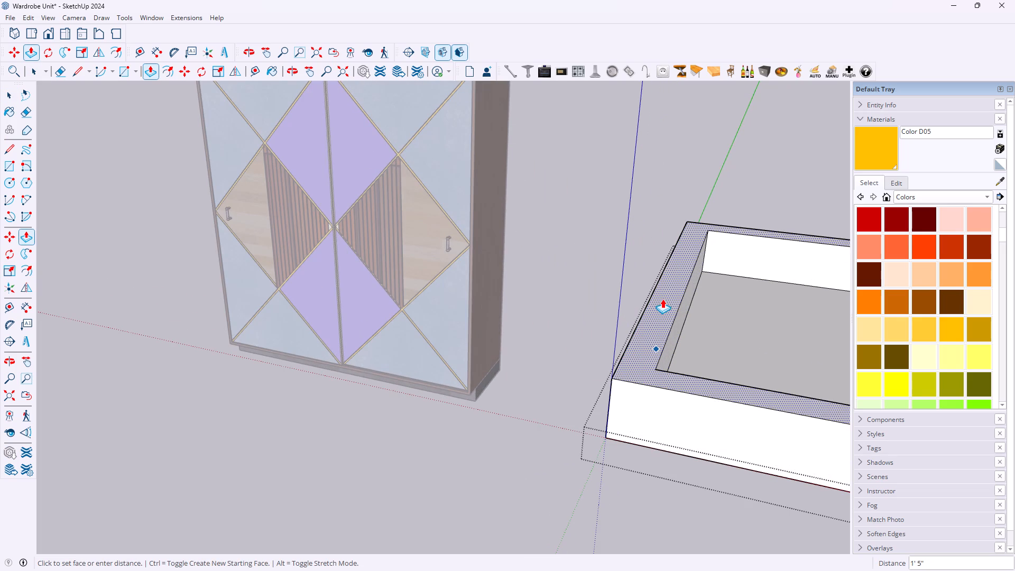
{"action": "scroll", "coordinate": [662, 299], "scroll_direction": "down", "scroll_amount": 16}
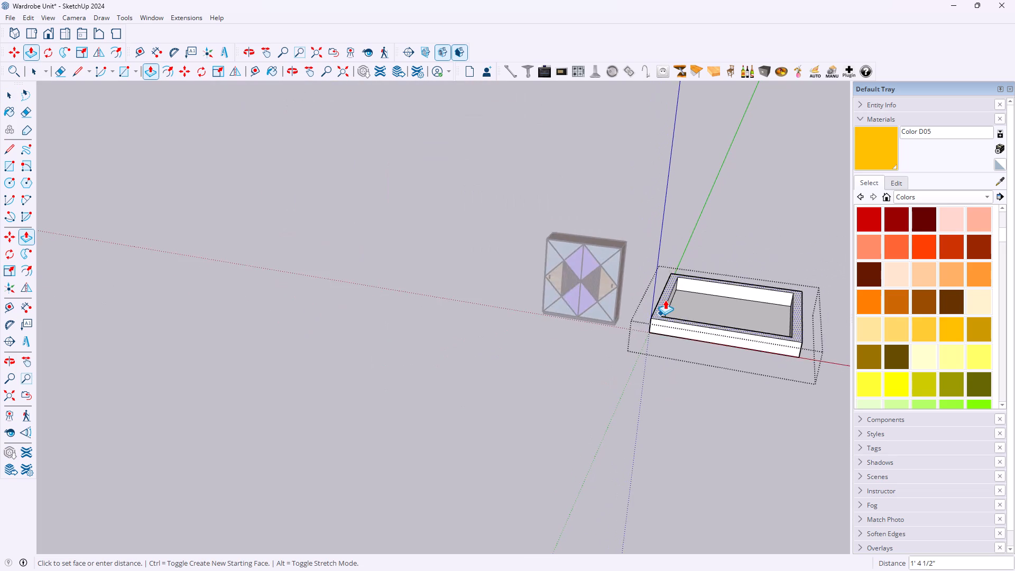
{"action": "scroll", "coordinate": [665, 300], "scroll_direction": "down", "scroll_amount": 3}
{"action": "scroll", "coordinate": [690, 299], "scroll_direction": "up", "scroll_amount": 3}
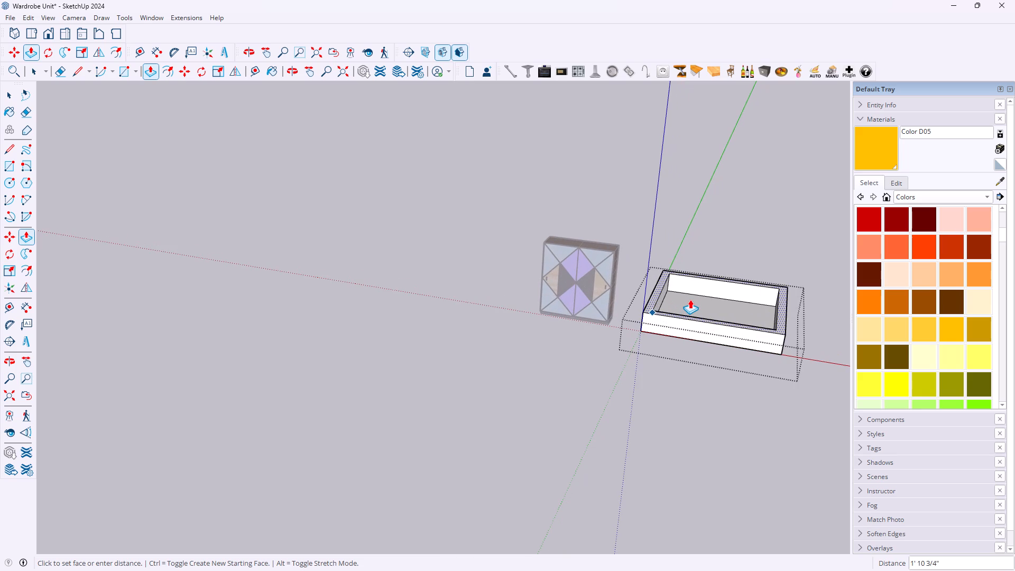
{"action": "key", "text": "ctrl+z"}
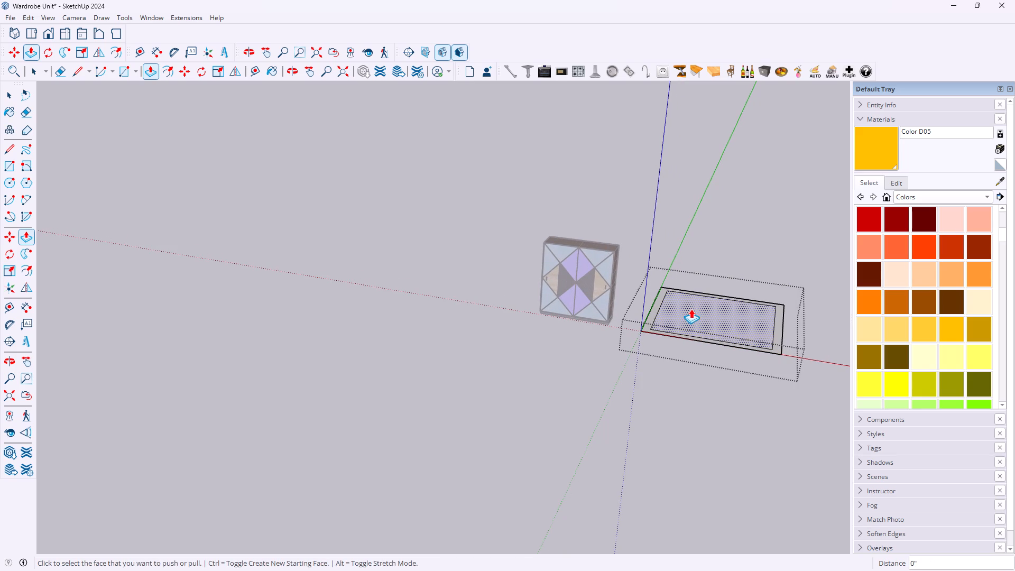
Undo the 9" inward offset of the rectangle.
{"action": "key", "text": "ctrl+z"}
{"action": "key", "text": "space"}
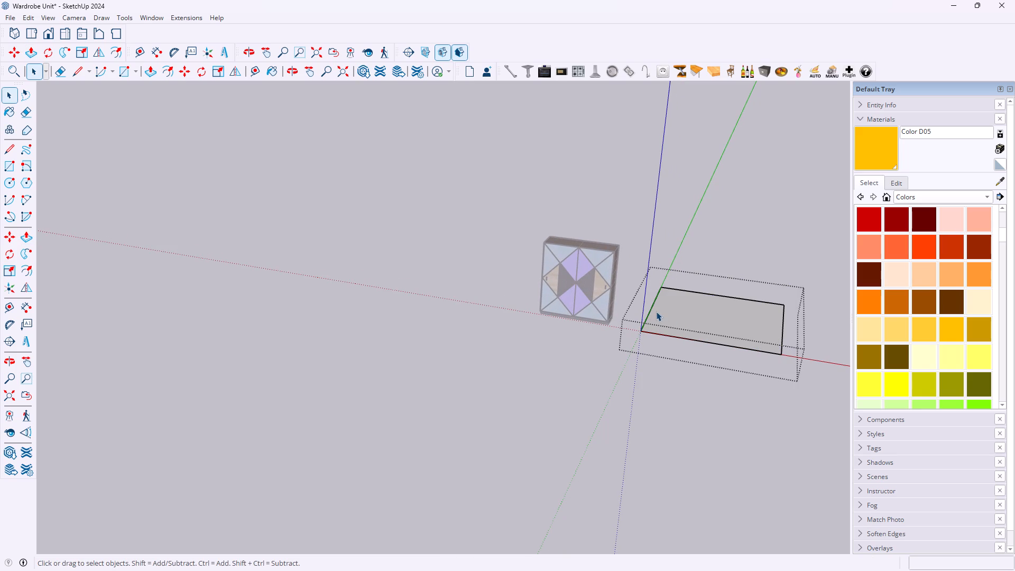
Copy the rectangle's side edge nearest the wardrobe 9" inward across the face.
{"action": "key", "text": "m"}
{"action": "left_click", "coordinate": [651, 310]}
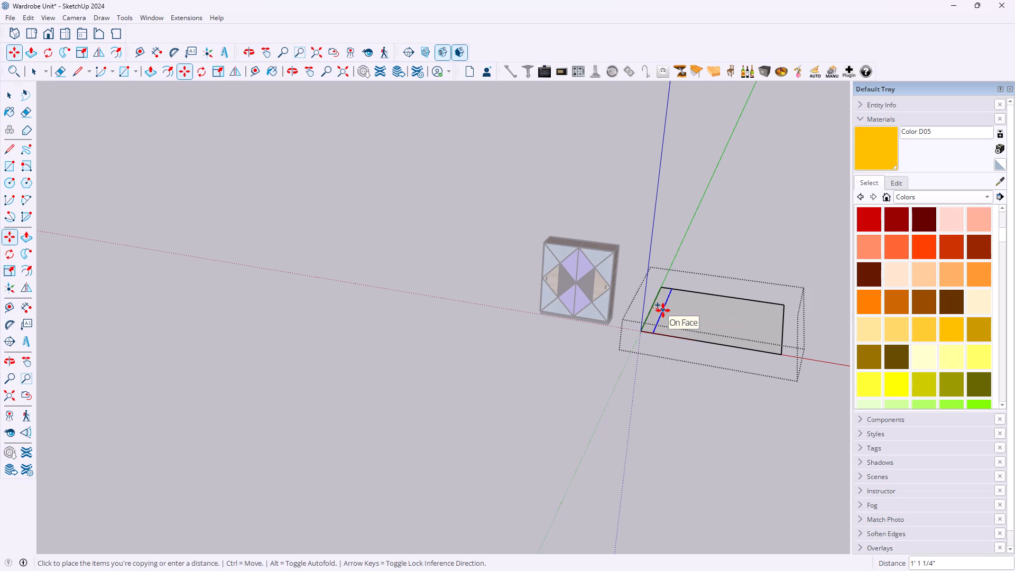
{"action": "key", "text": "9"}
{"action": "key", "text": "Return"}
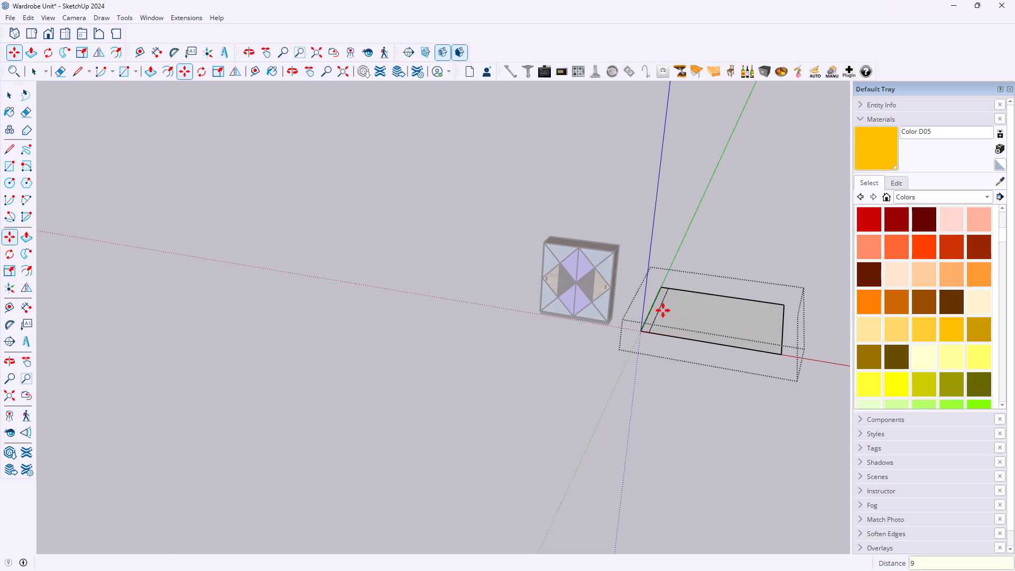
Copy the rectangle's rear edge 9" inward, parallel to the red axis.
{"action": "scroll", "coordinate": [696, 293], "scroll_direction": "up", "scroll_amount": 11}
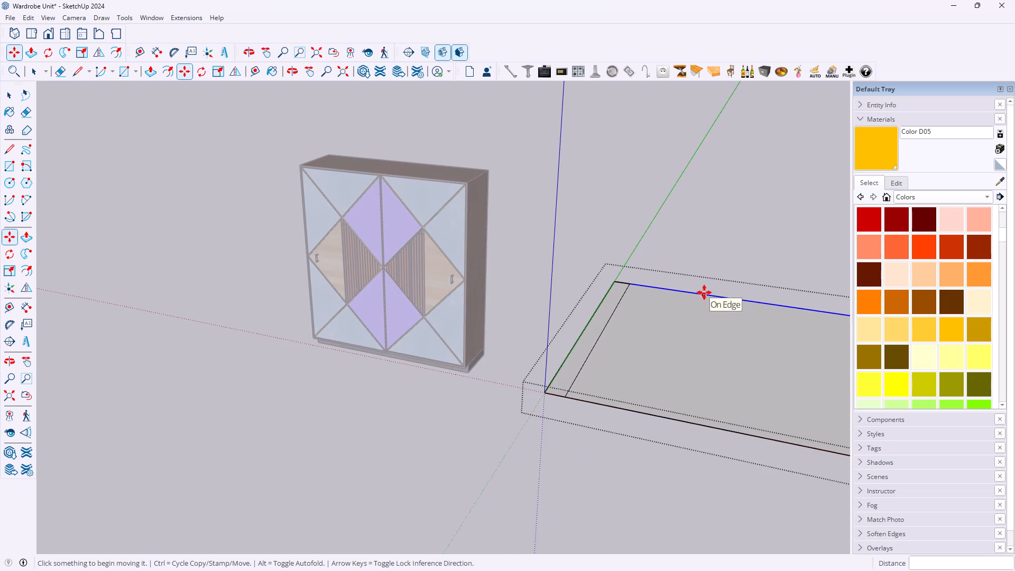
{"action": "left_click", "coordinate": [704, 292]}
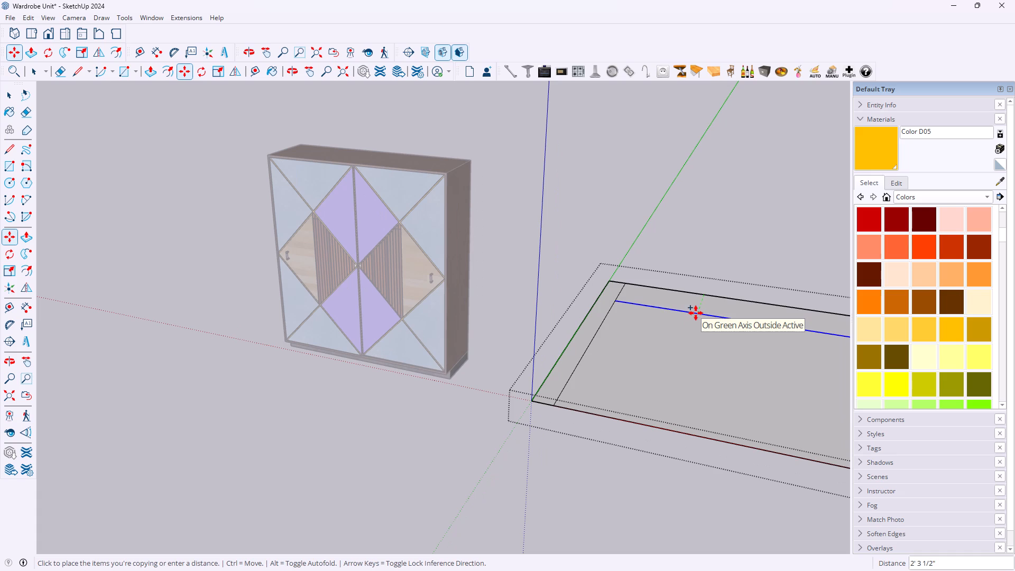
{"action": "key", "text": "9"}
{"action": "key", "text": "Return"}
{"action": "scroll", "coordinate": [697, 313], "scroll_direction": "down", "scroll_amount": 3}
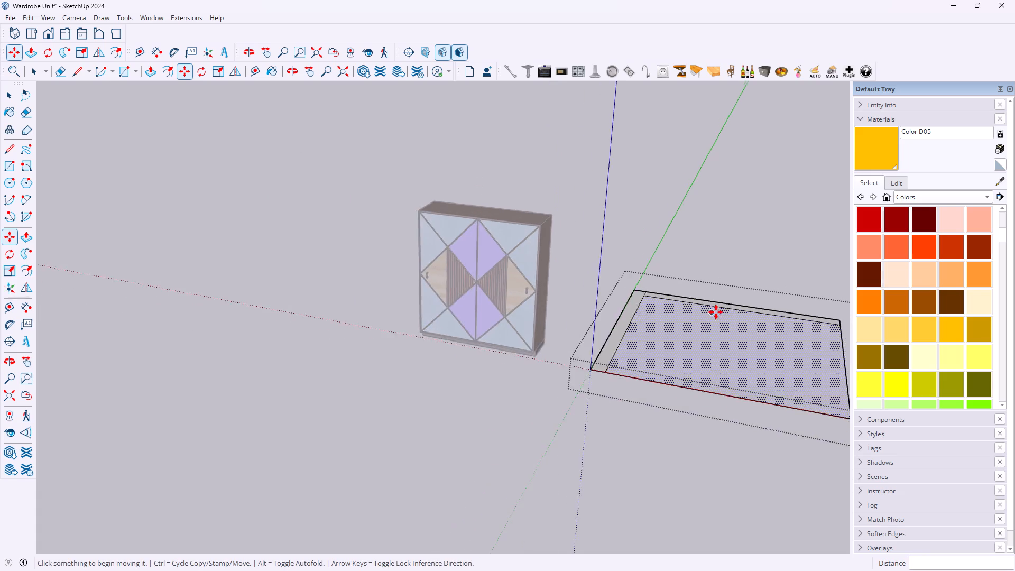
{"action": "scroll", "coordinate": [716, 312], "scroll_direction": "down", "scroll_amount": 5}
{"action": "scroll", "coordinate": [761, 327], "scroll_direction": "up", "scroll_amount": 8}
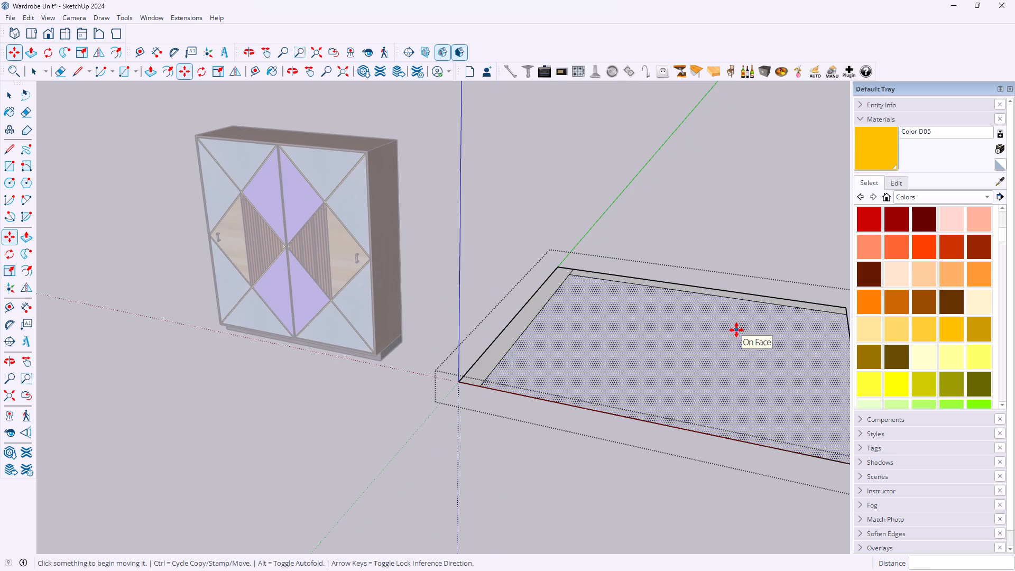
Push/Pull the 9" strip along the side nearest the wardrobe upward by 9' to form the side wall.
{"action": "key", "text": "space"}
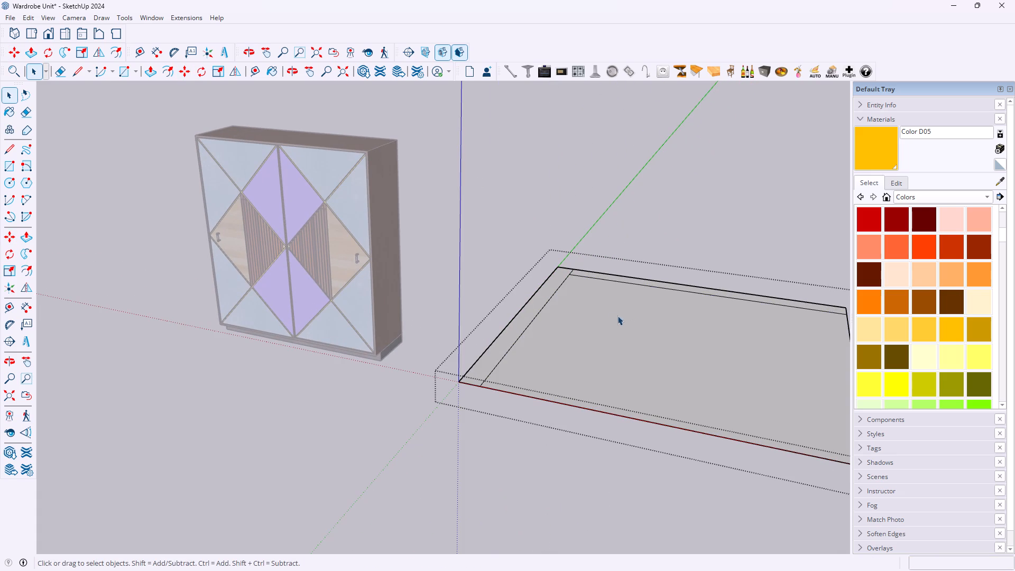
{"action": "left_click", "coordinate": [537, 299]}
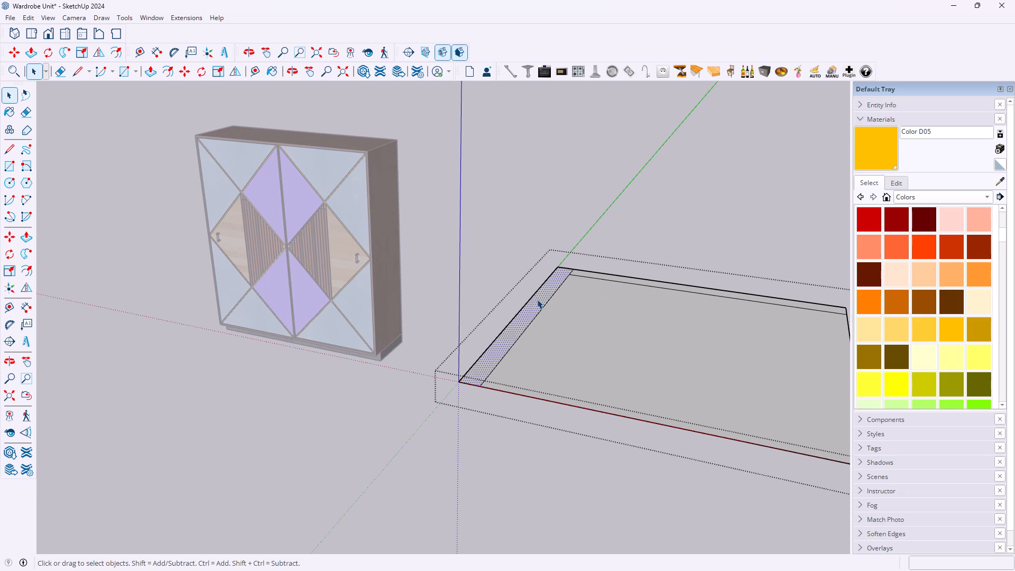
{"action": "key", "text": "p"}
{"action": "left_click", "coordinate": [539, 301]}
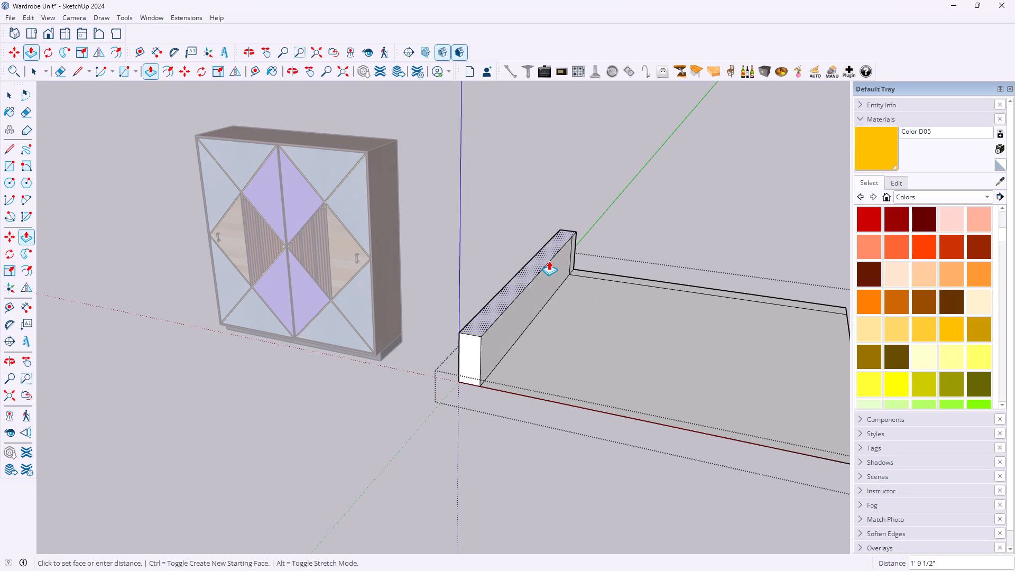
{"action": "key", "text": "9"}
{"action": "key", "text": "apostrophe"}
{"action": "key", "text": "Return"}
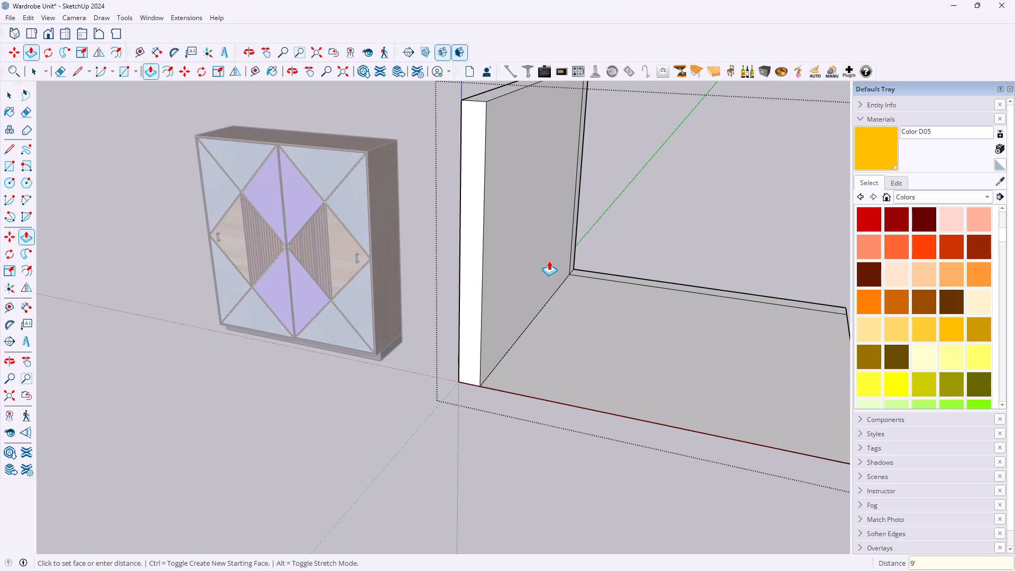
Raise the rear 9" strip by the same 9' distance as the rear wall and leave the room group.
{"action": "scroll", "coordinate": [626, 275], "scroll_direction": "up", "scroll_amount": 11}
{"action": "middle_click", "coordinate": [626, 275]}
{"action": "double_click", "coordinate": [616, 281]}
{"action": "scroll", "coordinate": [604, 275], "scroll_direction": "down", "scroll_amount": 6}
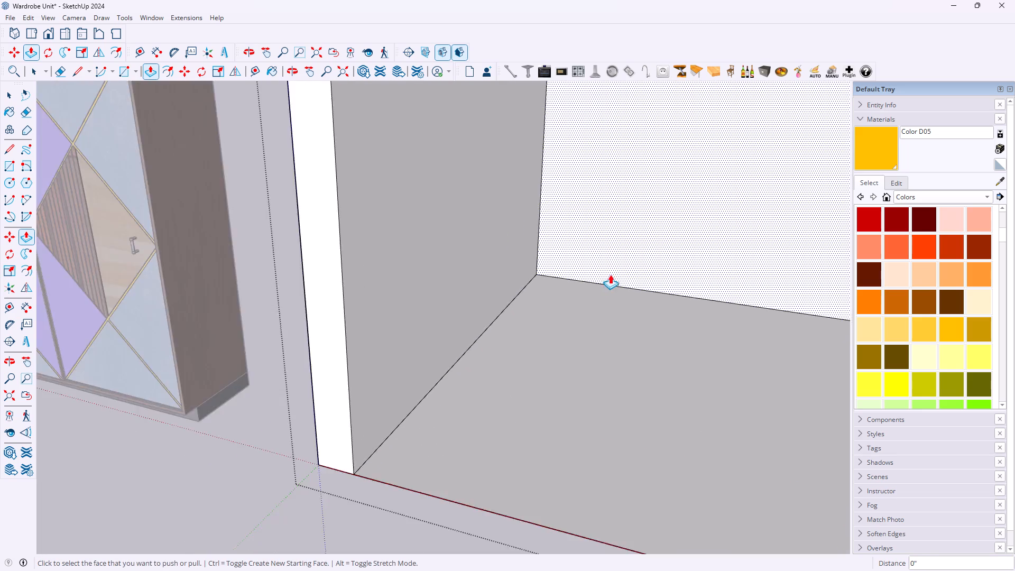
{"action": "scroll", "coordinate": [610, 274], "scroll_direction": "down", "scroll_amount": 8}
{"action": "scroll", "coordinate": [731, 280], "scroll_direction": "up", "scroll_amount": 5}
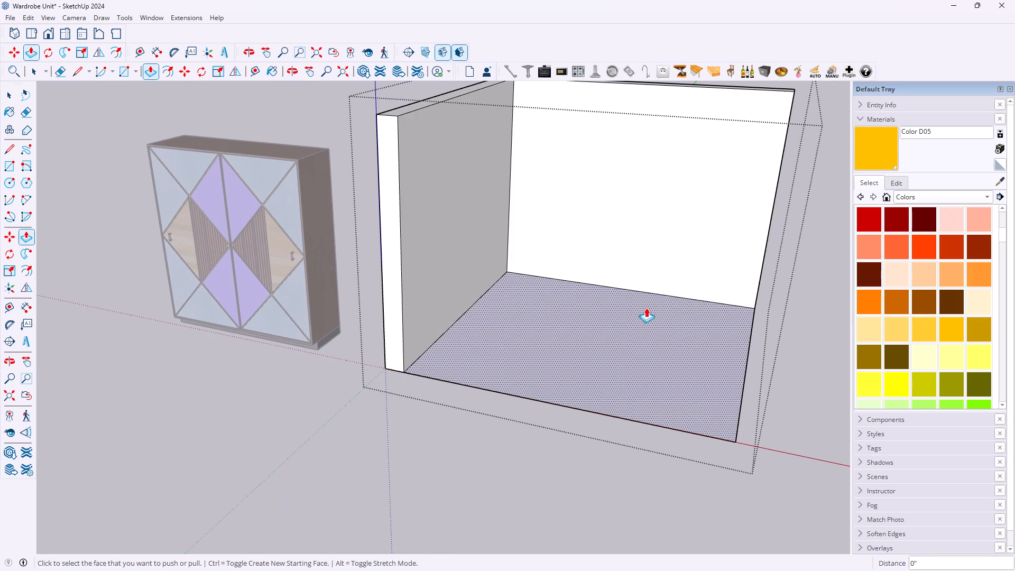
{"action": "key", "text": "space"}
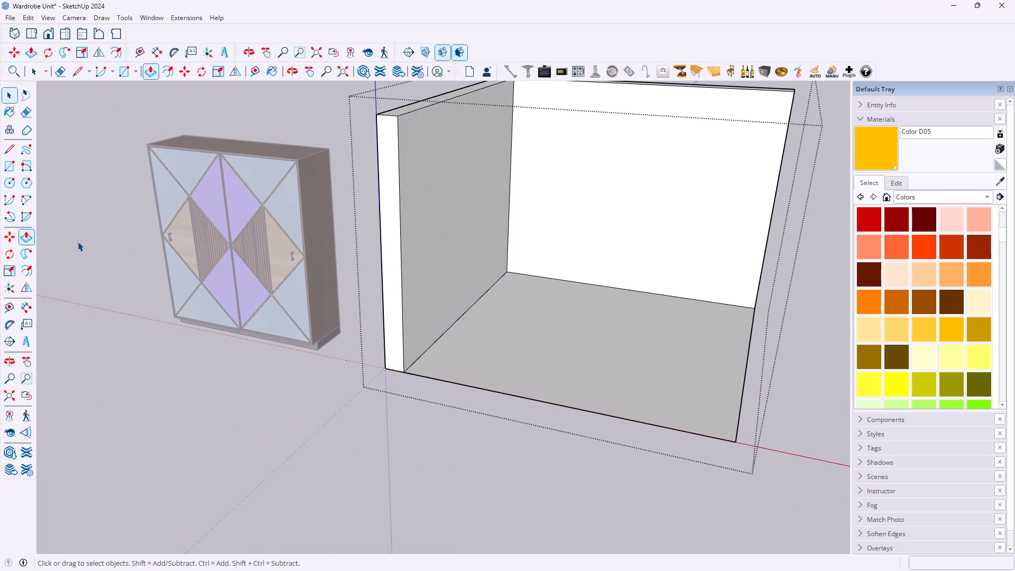
{"action": "left_click", "coordinate": [80, 241]}
Select the whole wardrobe and rotate it 90° horizontally about the front bottom corner of its plinth.
{"action": "left_click_drag", "start_coordinate": [124, 104], "coordinate": [289, 377]}
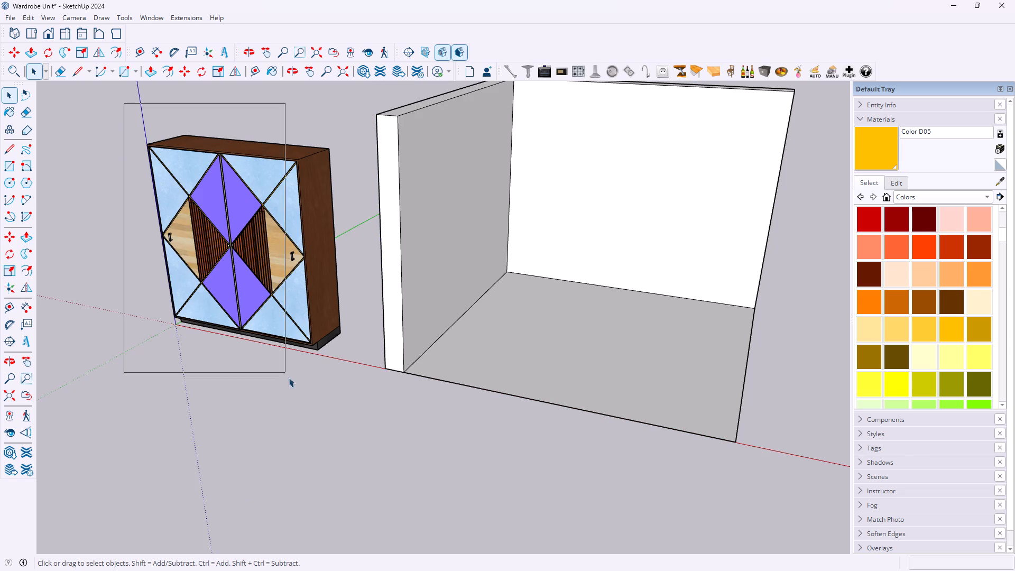
{"action": "left_click_drag", "start_coordinate": [289, 377], "coordinate": [348, 425]}
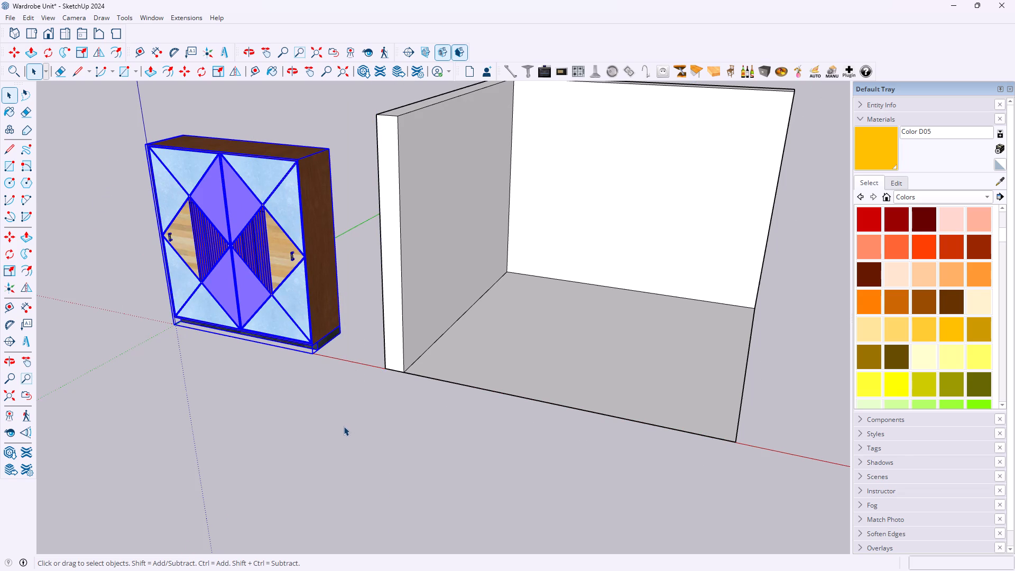
{"action": "key", "text": "q"}
{"action": "scroll", "coordinate": [171, 320], "scroll_direction": "up", "scroll_amount": 7}
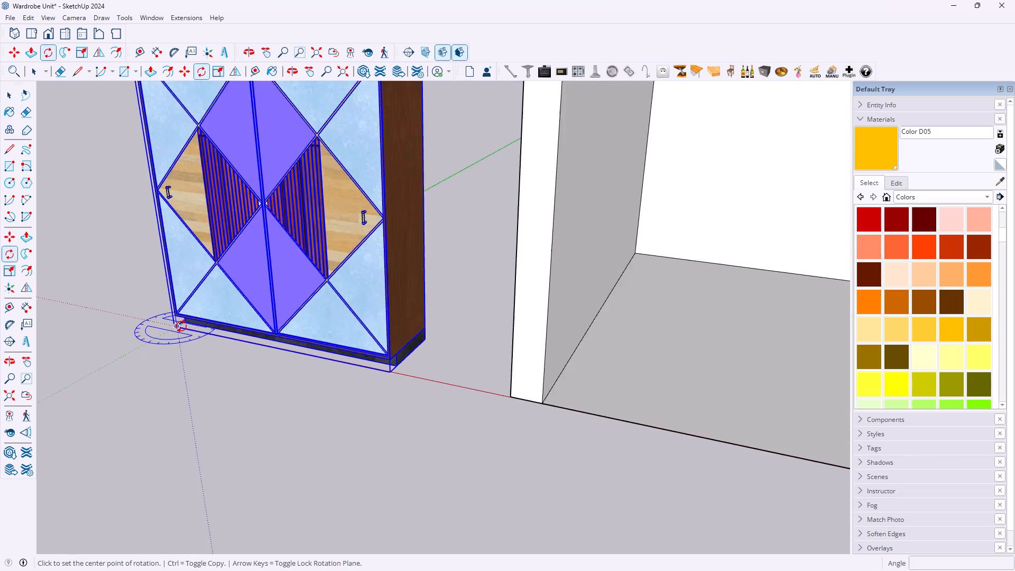
{"action": "scroll", "coordinate": [181, 326], "scroll_direction": "up", "scroll_amount": 13}
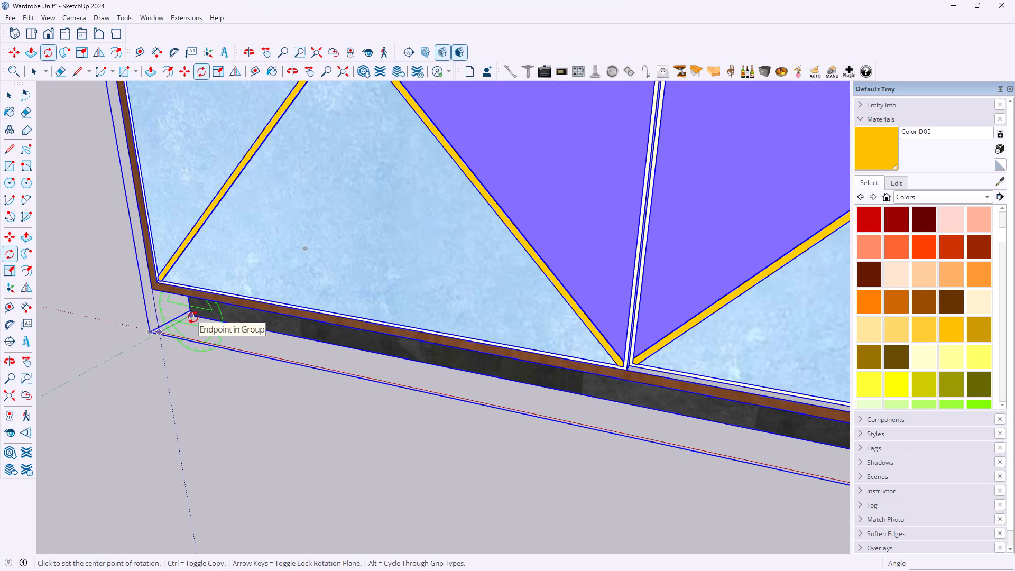
{"action": "left_click", "coordinate": [192, 317]}
{"action": "scroll", "coordinate": [324, 352], "scroll_direction": "down", "scroll_amount": 11}
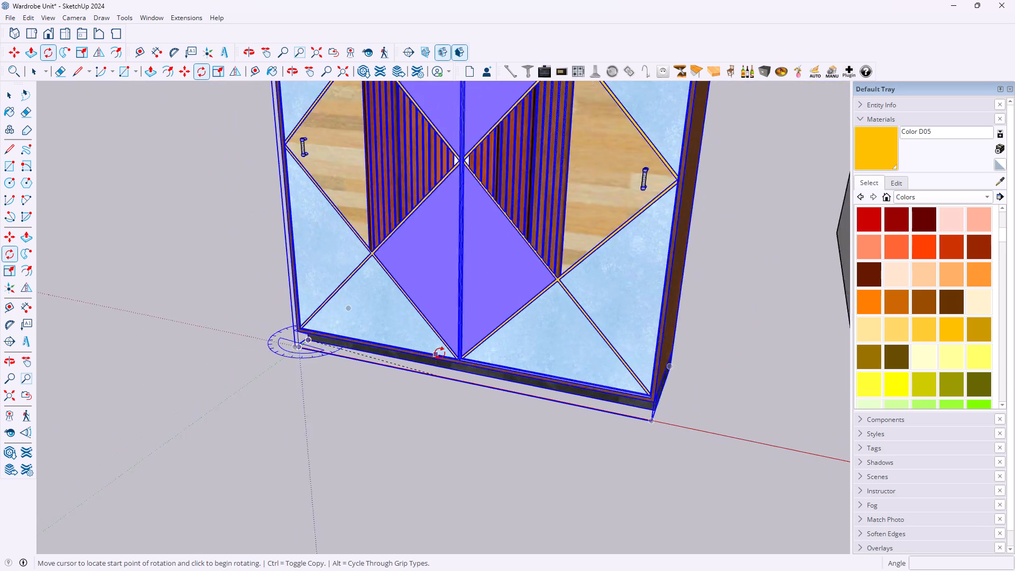
{"action": "scroll", "coordinate": [440, 353], "scroll_direction": "up", "scroll_amount": 1}
{"action": "scroll", "coordinate": [440, 353], "scroll_direction": "down", "scroll_amount": 4}
{"action": "scroll", "coordinate": [554, 372], "scroll_direction": "up", "scroll_amount": 5}
{"action": "scroll", "coordinate": [617, 412], "scroll_direction": "up", "scroll_amount": 10}
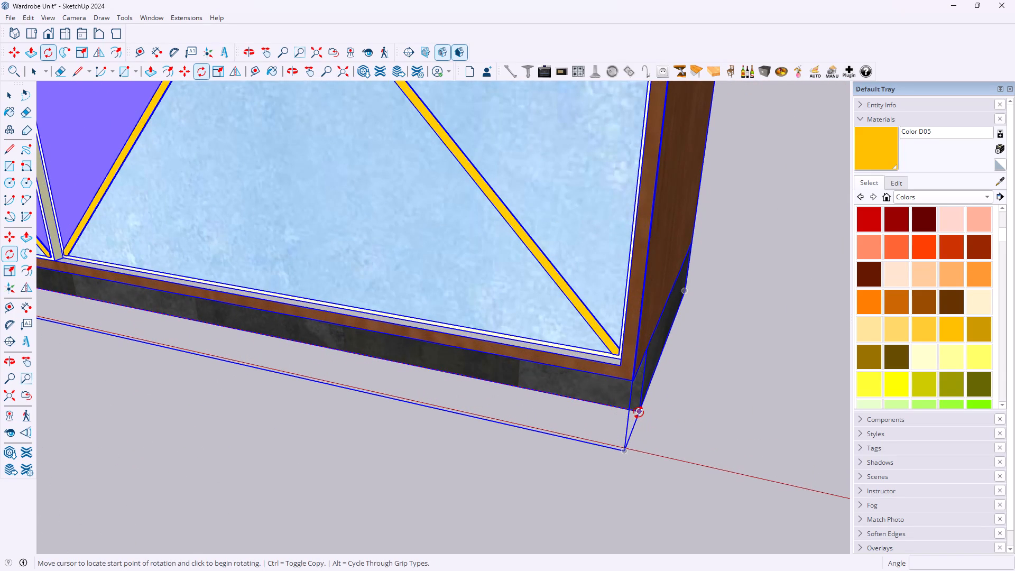
{"action": "left_click", "coordinate": [640, 412]}
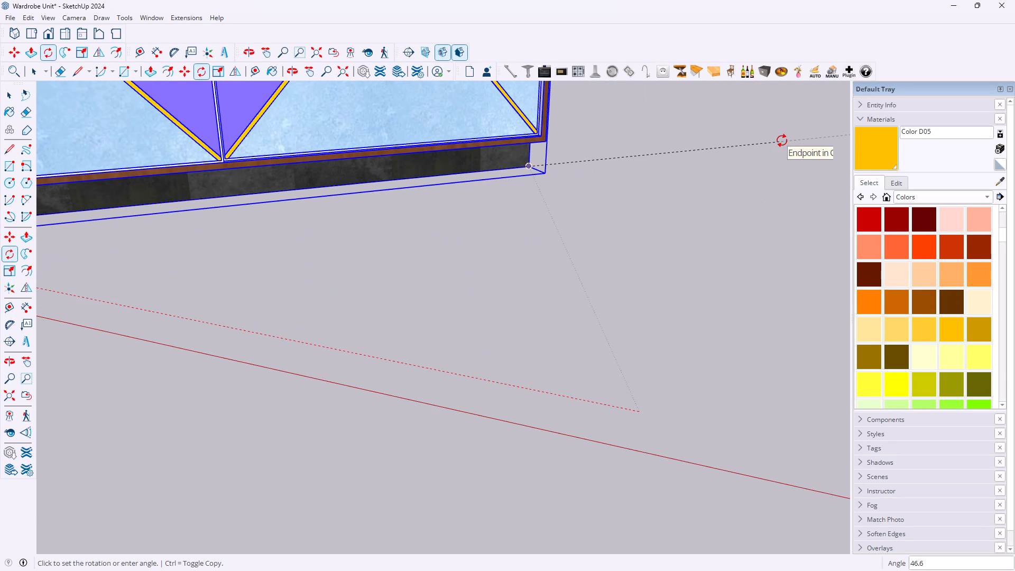
{"action": "type", "text": "90"}
{"action": "key", "text": "Return"}
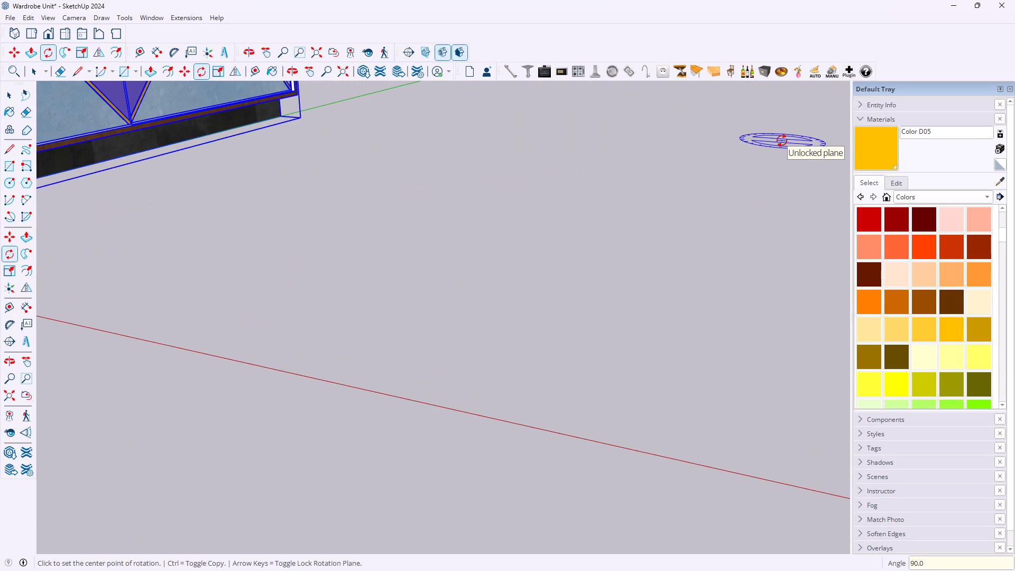
Begin moving the rotated wardrobe toward the room, holding it by the rear bottom corner of its plinth.
{"action": "scroll", "coordinate": [750, 135], "scroll_direction": "down", "scroll_amount": 11}
{"action": "scroll", "coordinate": [270, 220], "scroll_direction": "up", "scroll_amount": 4}
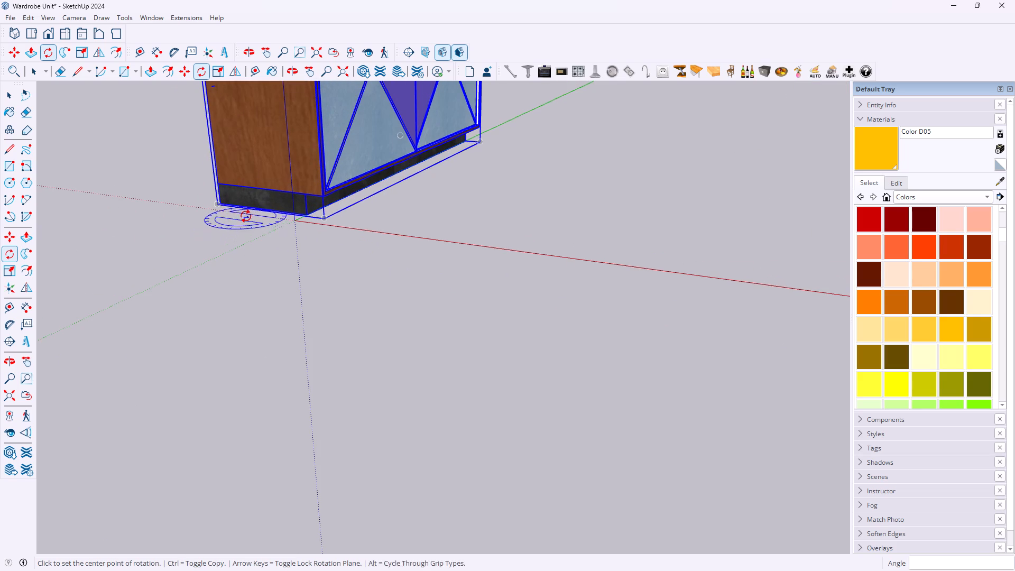
{"action": "scroll", "coordinate": [222, 218], "scroll_direction": "up", "scroll_amount": 3}
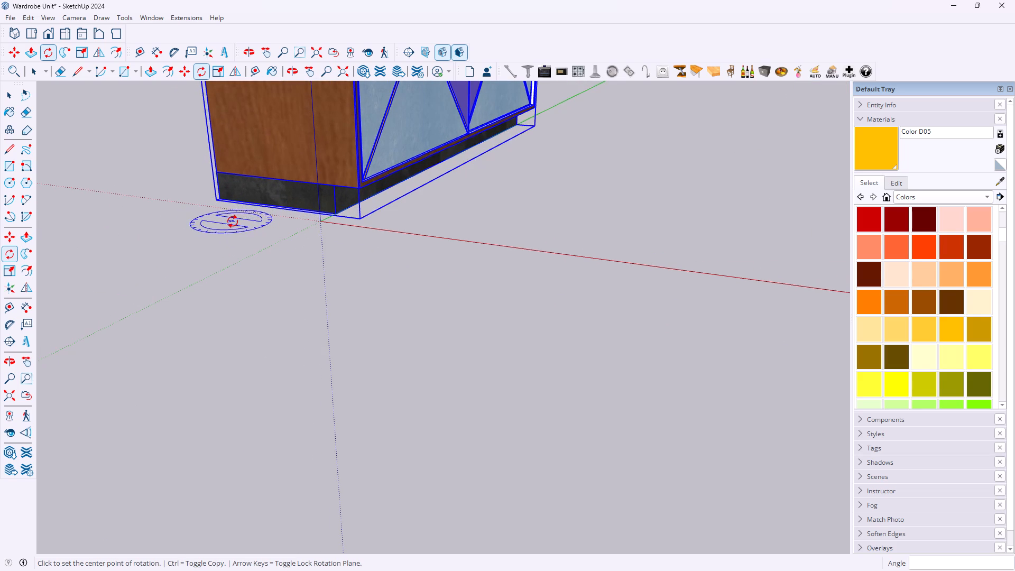
{"action": "key", "text": "m"}
{"action": "scroll", "coordinate": [379, 188], "scroll_direction": "up", "scroll_amount": 1}
{"action": "scroll", "coordinate": [379, 188], "scroll_direction": "down", "scroll_amount": 12}
{"action": "middle_click_drag", "start_coordinate": [561, 155], "coordinate": [532, 162]}
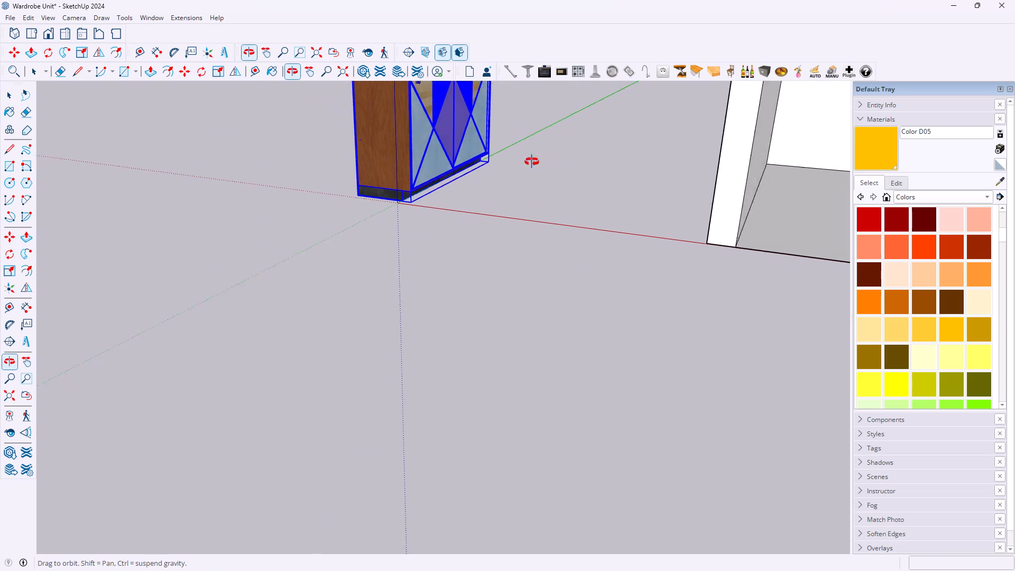
{"action": "middle_click_drag", "start_coordinate": [532, 162], "coordinate": [316, 208]}
{"action": "scroll", "coordinate": [547, 137], "scroll_direction": "down", "scroll_amount": 10}
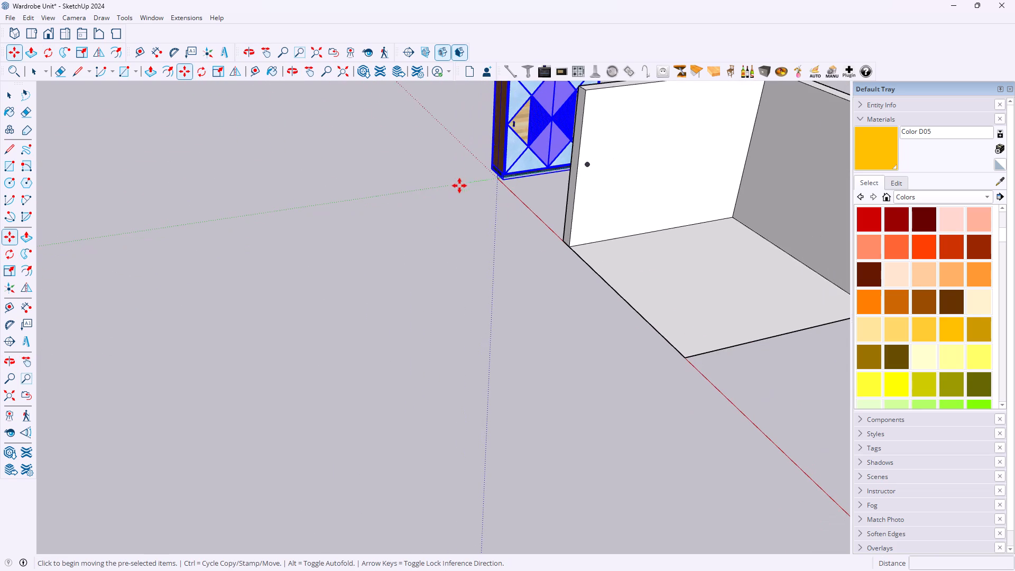
{"action": "scroll", "coordinate": [457, 173], "scroll_direction": "down", "scroll_amount": 1}
{"action": "middle_click_drag", "start_coordinate": [457, 173], "coordinate": [547, 207]}
{"action": "scroll", "coordinate": [549, 143], "scroll_direction": "up", "scroll_amount": 13}
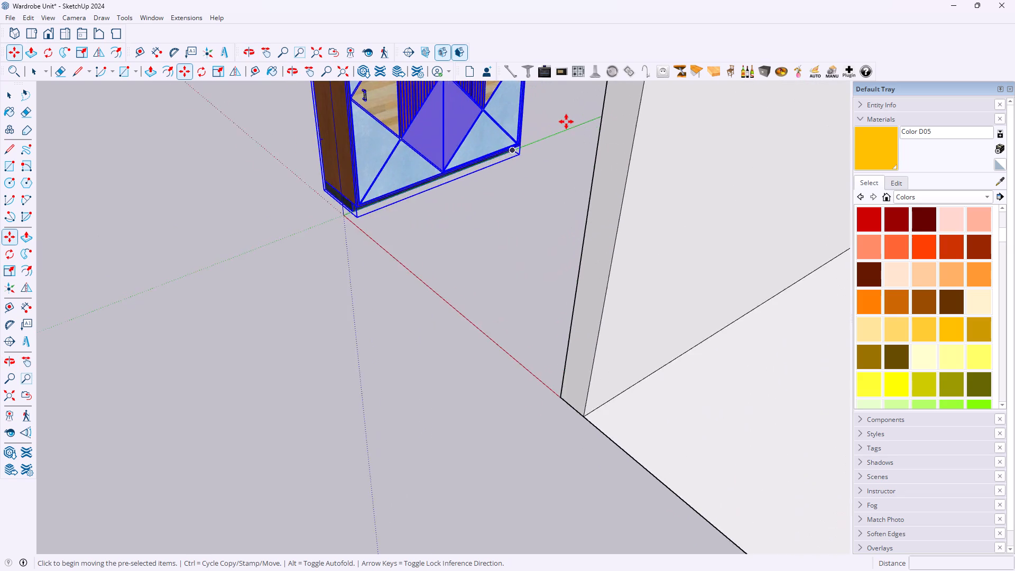
{"action": "scroll", "coordinate": [566, 122], "scroll_direction": "up", "scroll_amount": 20}
{"action": "scroll", "coordinate": [566, 122], "scroll_direction": "up", "scroll_amount": 1}
{"action": "middle_click_drag", "start_coordinate": [528, 136], "coordinate": [295, 151]}
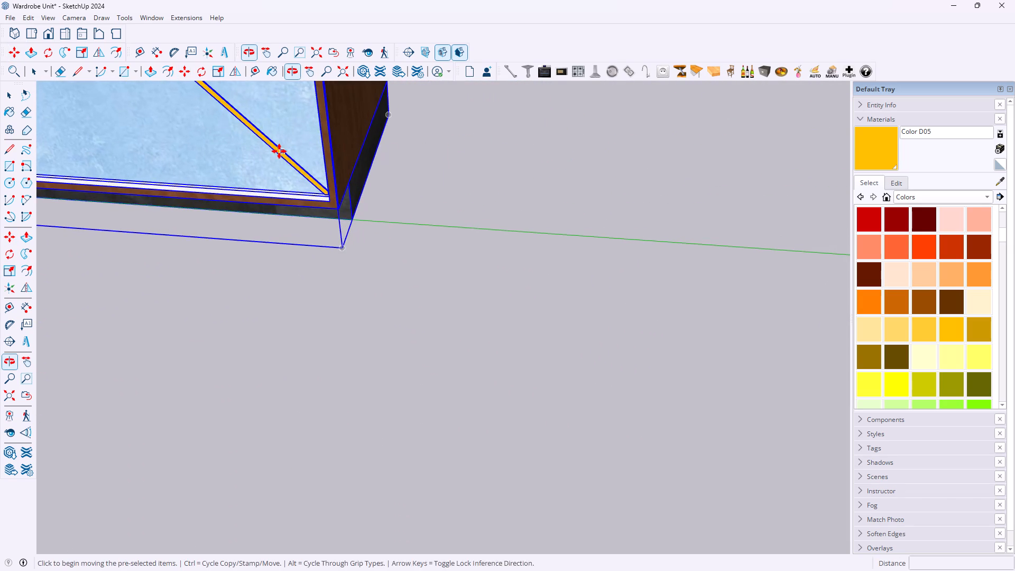
{"action": "middle_click_drag", "start_coordinate": [479, 117], "coordinate": [362, 135]}
{"action": "middle_click_drag", "start_coordinate": [496, 128], "coordinate": [350, 111]}
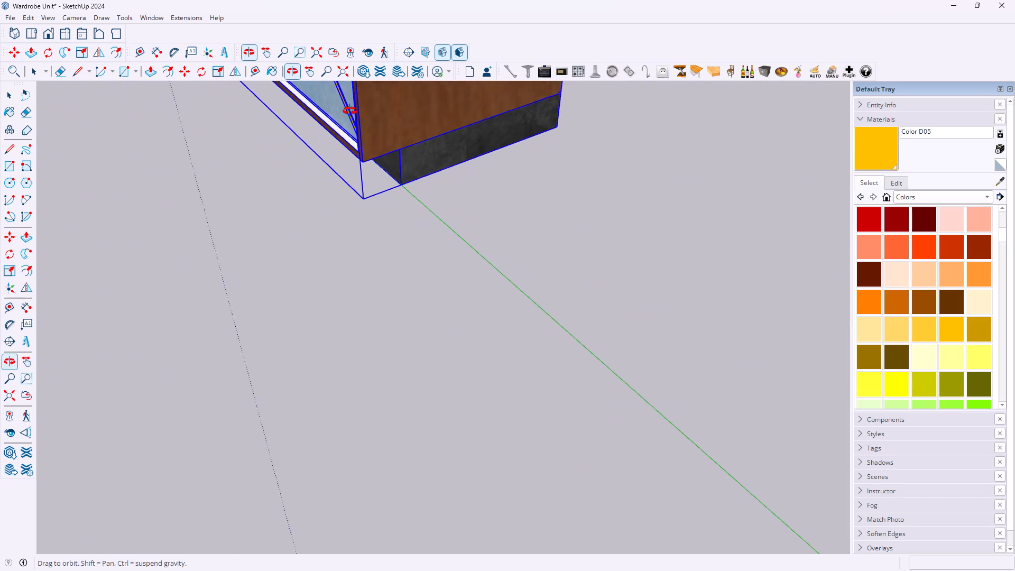
{"action": "middle_click_drag", "start_coordinate": [350, 111], "coordinate": [349, 111]}
{"action": "scroll", "coordinate": [585, 136], "scroll_direction": "up", "scroll_amount": 5}
{"action": "left_click", "coordinate": [544, 123]}
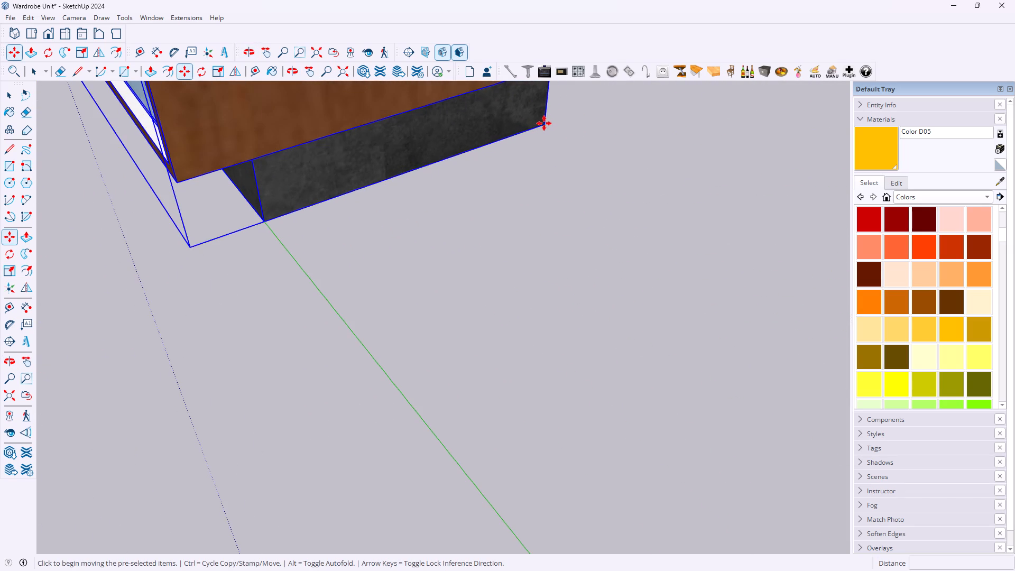
{"action": "scroll", "coordinate": [313, 165], "scroll_direction": "down", "scroll_amount": 10}
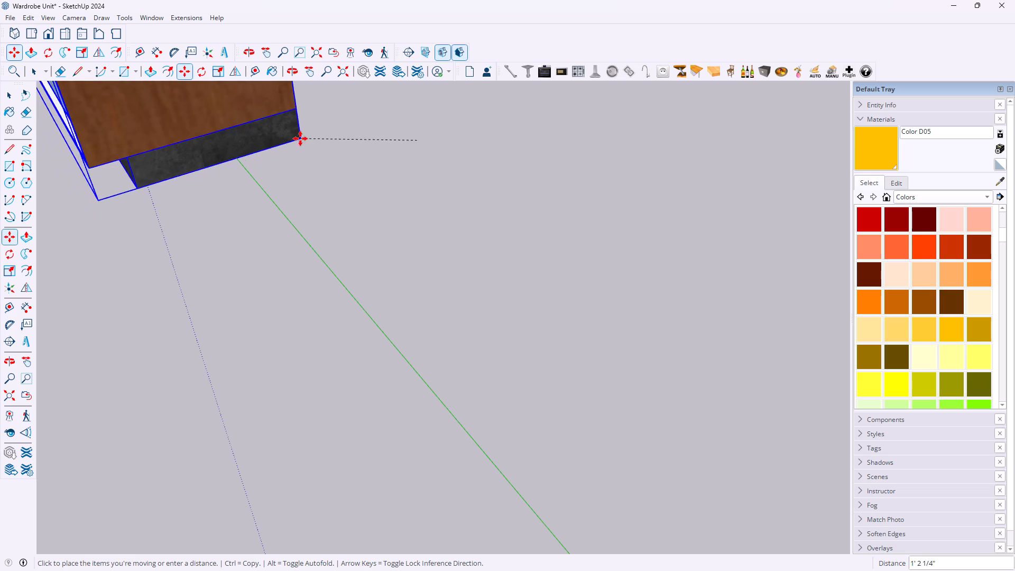
{"action": "scroll", "coordinate": [286, 148], "scroll_direction": "down", "scroll_amount": 20}
{"action": "scroll", "coordinate": [286, 148], "scroll_direction": "down", "scroll_amount": 11}
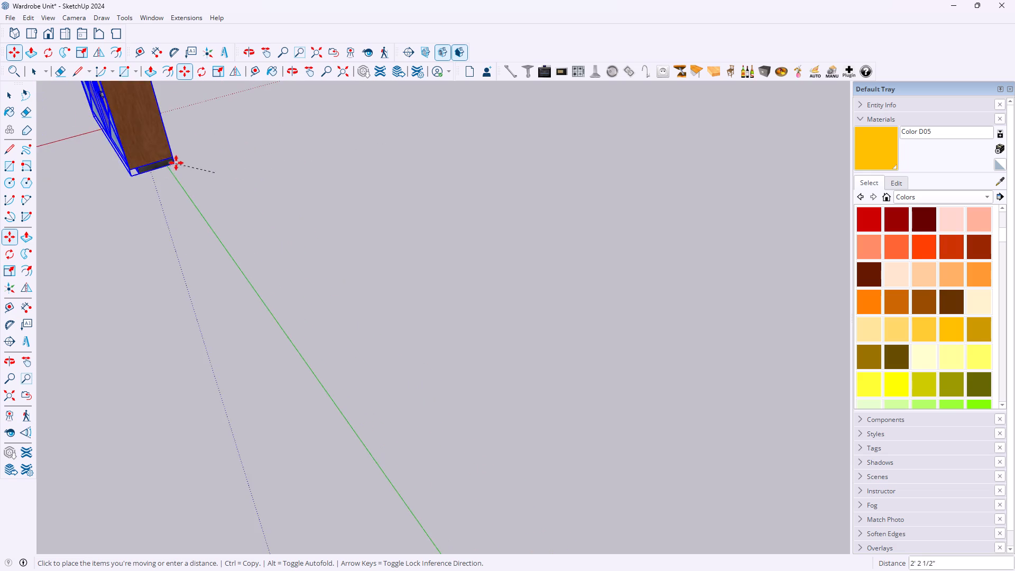
{"action": "scroll", "coordinate": [176, 164], "scroll_direction": "down", "scroll_amount": 8}
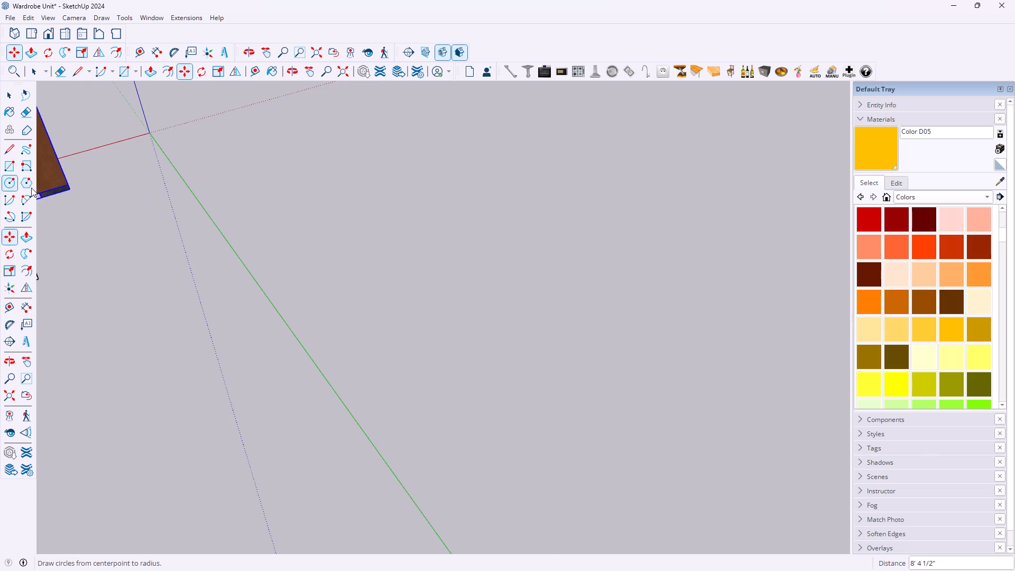
{"action": "left_click", "coordinate": [26, 359]}
Place the wardrobe on the room floor against the side wall, next to the corner with the rear wall.
{"action": "left_click_drag", "start_coordinate": [147, 319], "coordinate": [397, 207]}
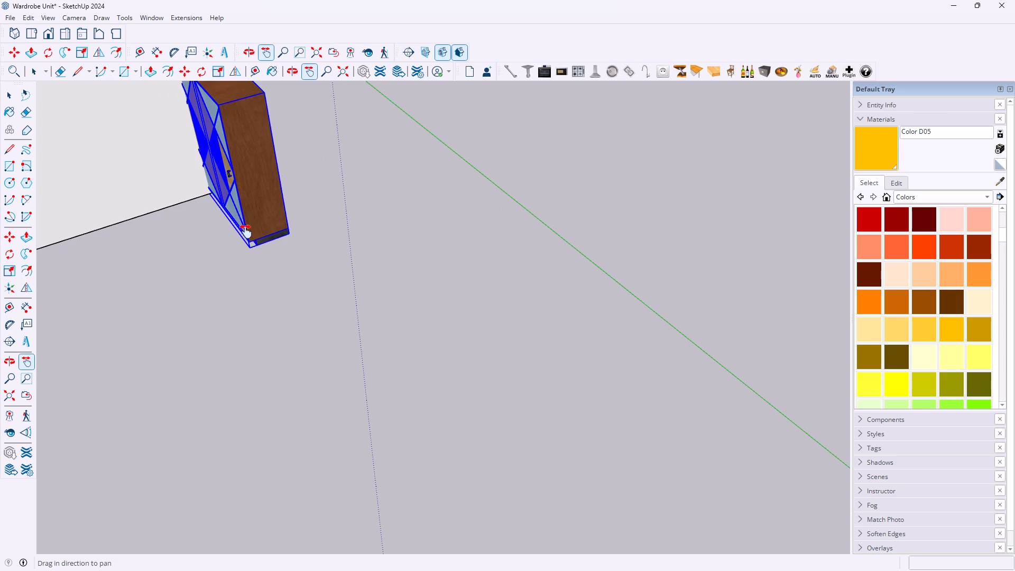
{"action": "left_click_drag", "start_coordinate": [180, 223], "coordinate": [474, 270]}
{"action": "left_click_drag", "start_coordinate": [366, 231], "coordinate": [541, 280]}
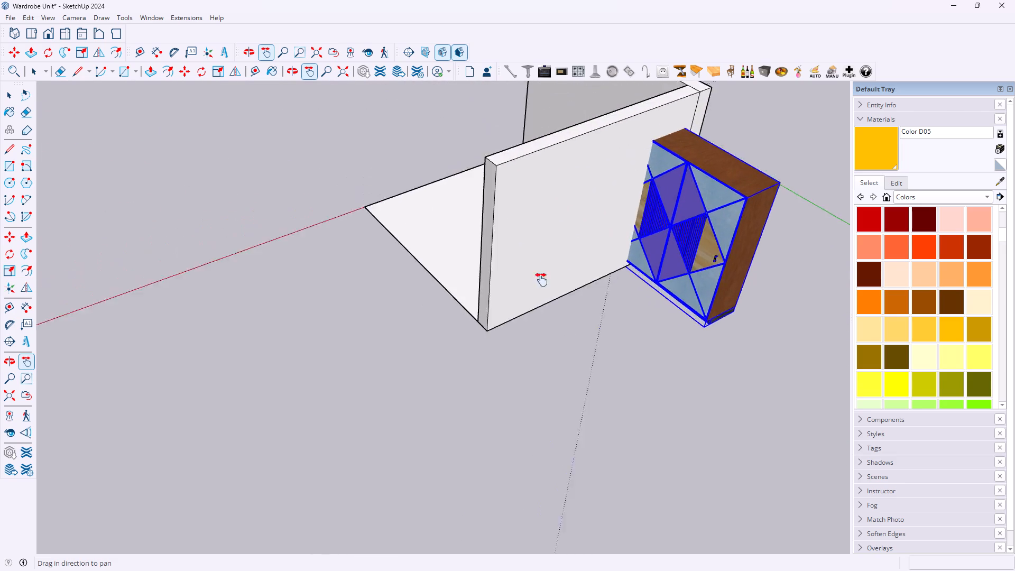
{"action": "left_click_drag", "start_coordinate": [541, 280], "coordinate": [635, 318]}
{"action": "left_click_drag", "start_coordinate": [516, 233], "coordinate": [632, 247]}
{"action": "scroll", "coordinate": [631, 269], "scroll_direction": "up", "scroll_amount": 4}
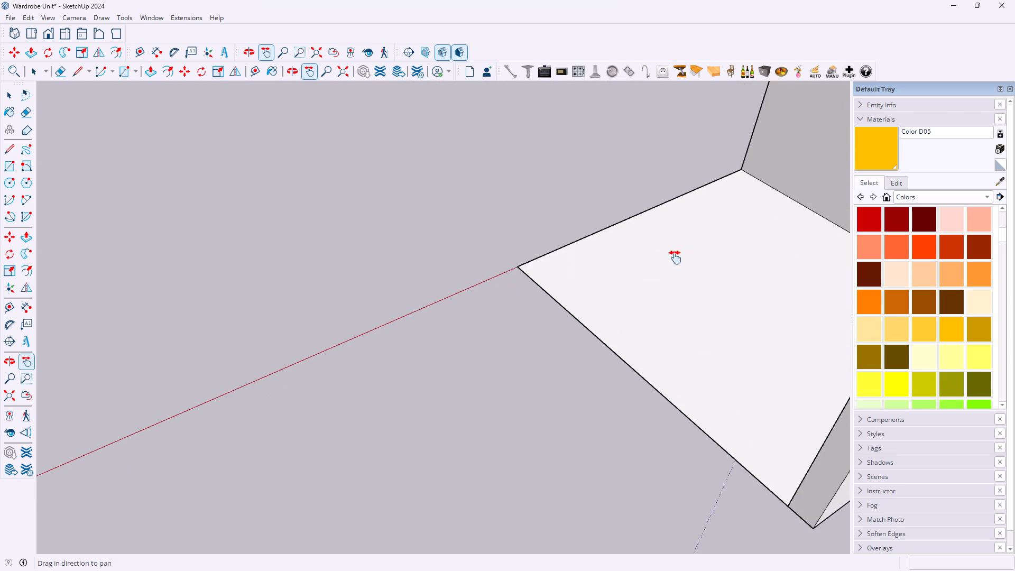
{"action": "scroll", "coordinate": [675, 257], "scroll_direction": "up", "scroll_amount": 2}
{"action": "middle_click_drag", "start_coordinate": [650, 270], "coordinate": [761, 170]}
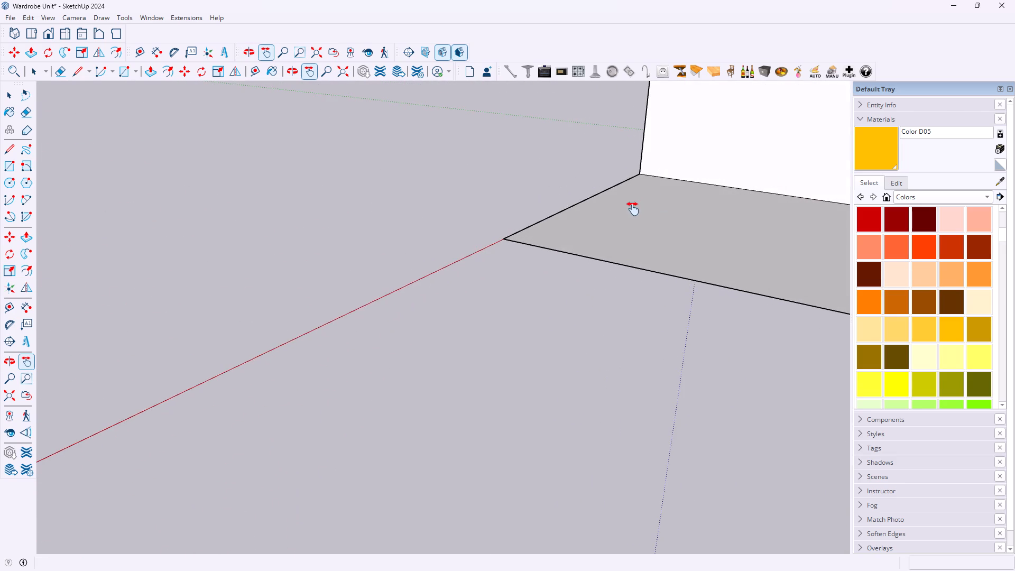
{"action": "scroll", "coordinate": [633, 208], "scroll_direction": "down", "scroll_amount": 4}
{"action": "scroll", "coordinate": [681, 217], "scroll_direction": "down", "scroll_amount": 1}
{"action": "middle_click_drag", "start_coordinate": [681, 217], "coordinate": [813, 204]}
{"action": "scroll", "coordinate": [693, 188], "scroll_direction": "up", "scroll_amount": 4}
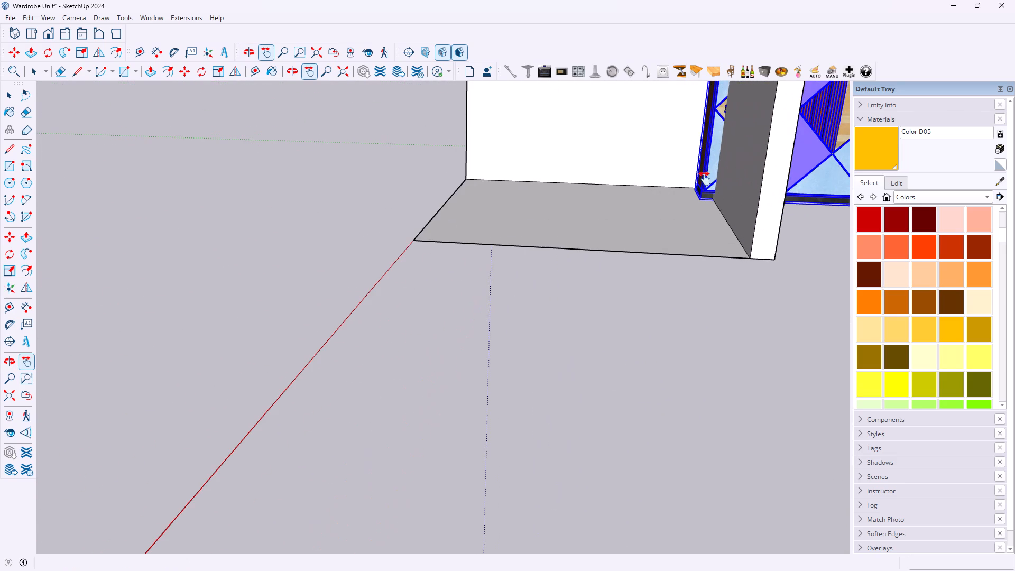
{"action": "key", "text": "m"}
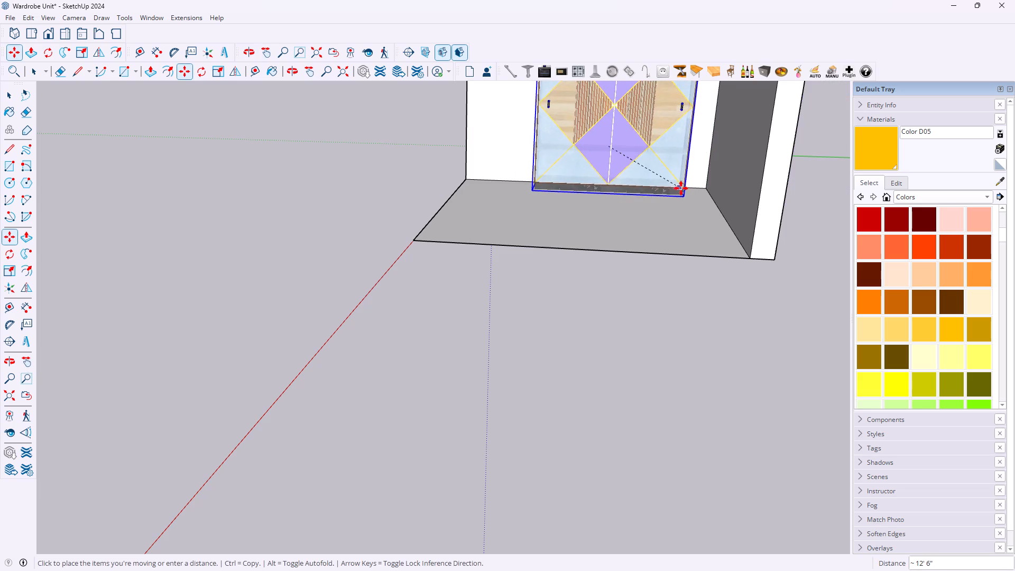
{"action": "scroll", "coordinate": [681, 188], "scroll_direction": "up", "scroll_amount": 13}
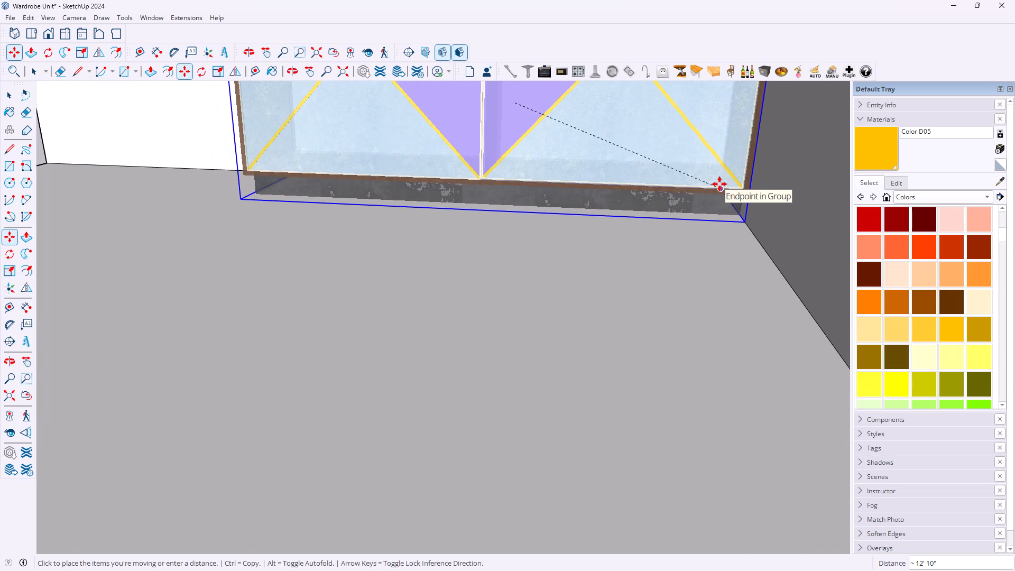
{"action": "left_click", "coordinate": [719, 184]}
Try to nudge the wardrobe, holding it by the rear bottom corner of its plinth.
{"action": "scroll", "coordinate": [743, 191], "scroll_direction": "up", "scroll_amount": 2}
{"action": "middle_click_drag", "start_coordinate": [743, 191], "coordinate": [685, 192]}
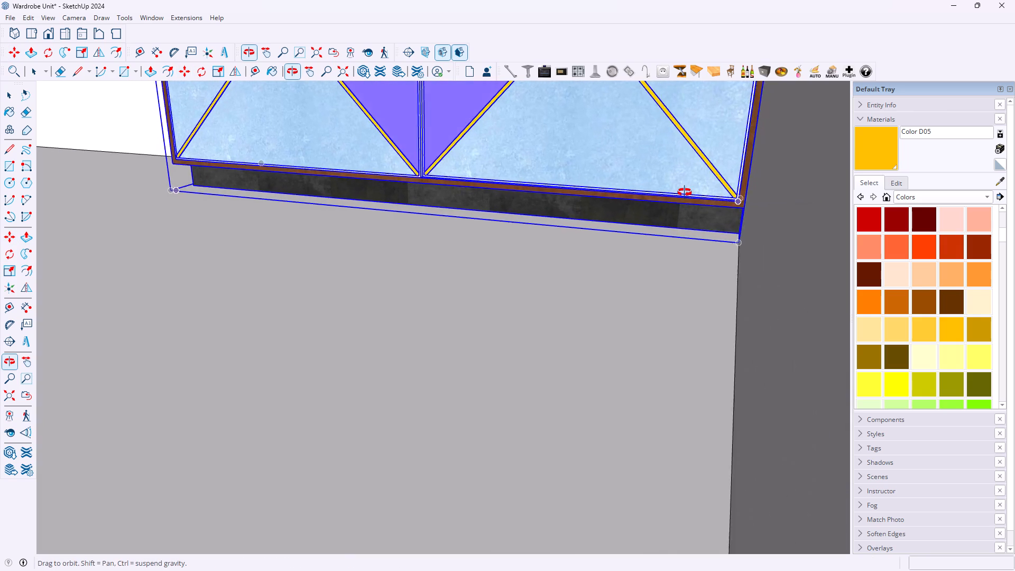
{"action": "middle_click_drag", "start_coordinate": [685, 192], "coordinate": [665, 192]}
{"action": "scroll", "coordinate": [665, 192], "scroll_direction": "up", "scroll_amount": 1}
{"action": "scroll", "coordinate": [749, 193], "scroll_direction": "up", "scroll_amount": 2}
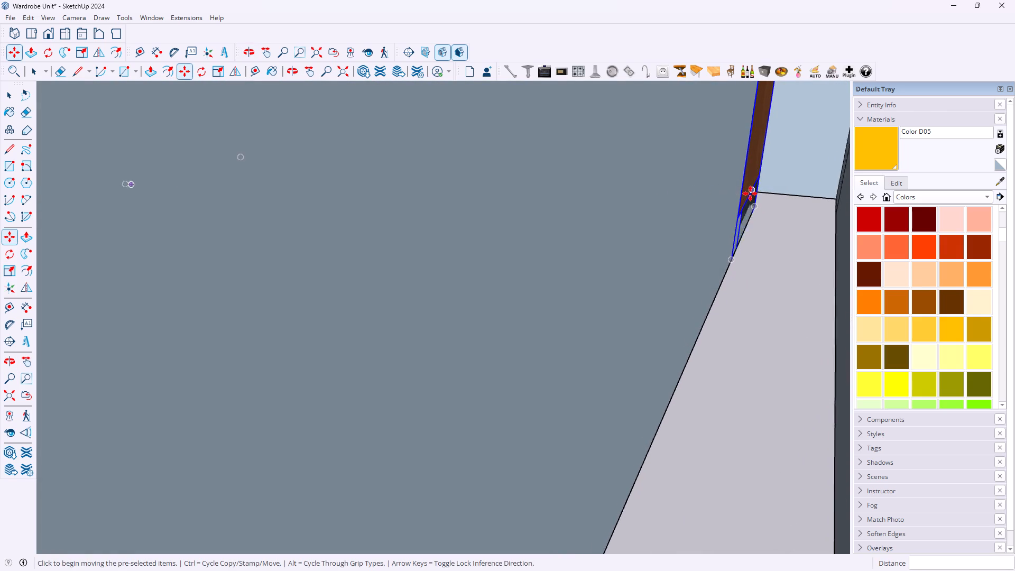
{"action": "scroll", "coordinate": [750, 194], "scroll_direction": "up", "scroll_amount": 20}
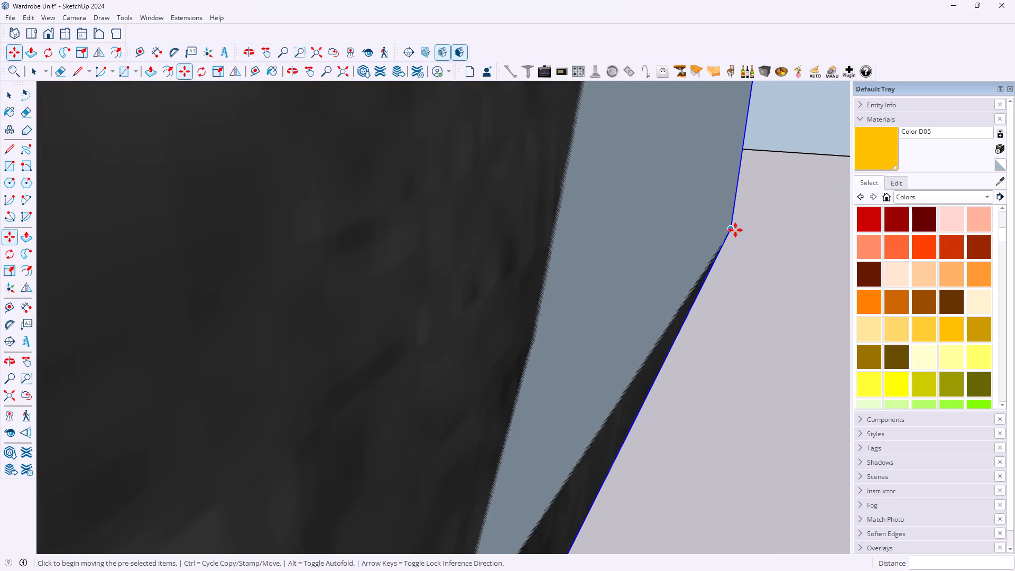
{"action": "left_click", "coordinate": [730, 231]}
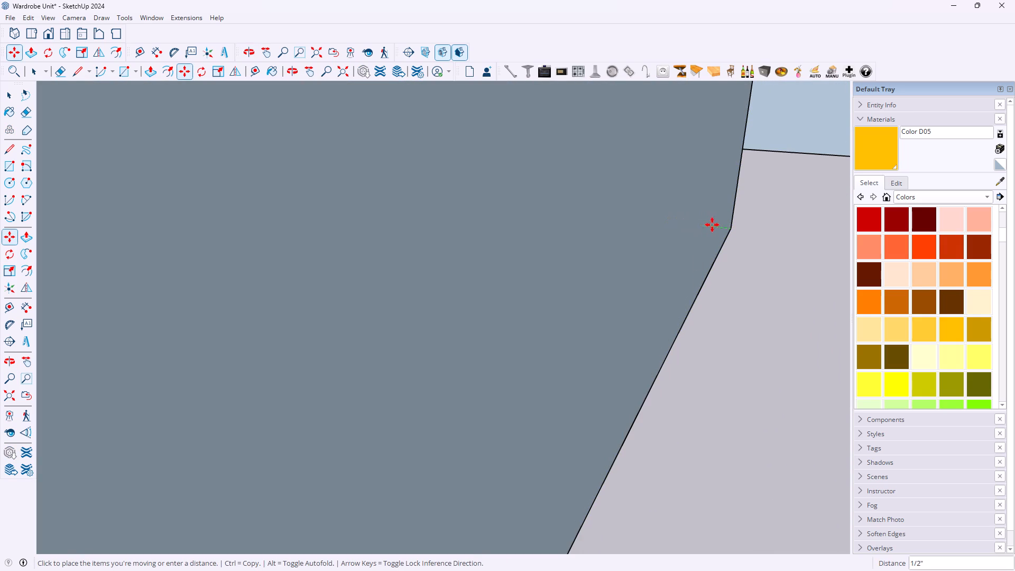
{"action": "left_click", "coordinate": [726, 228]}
Shift the wardrobe about 3" along the side wall, away from the rear wall, holding it by the outer rear corner of its plinth.
{"action": "scroll", "coordinate": [716, 228], "scroll_direction": "down", "scroll_amount": 2}
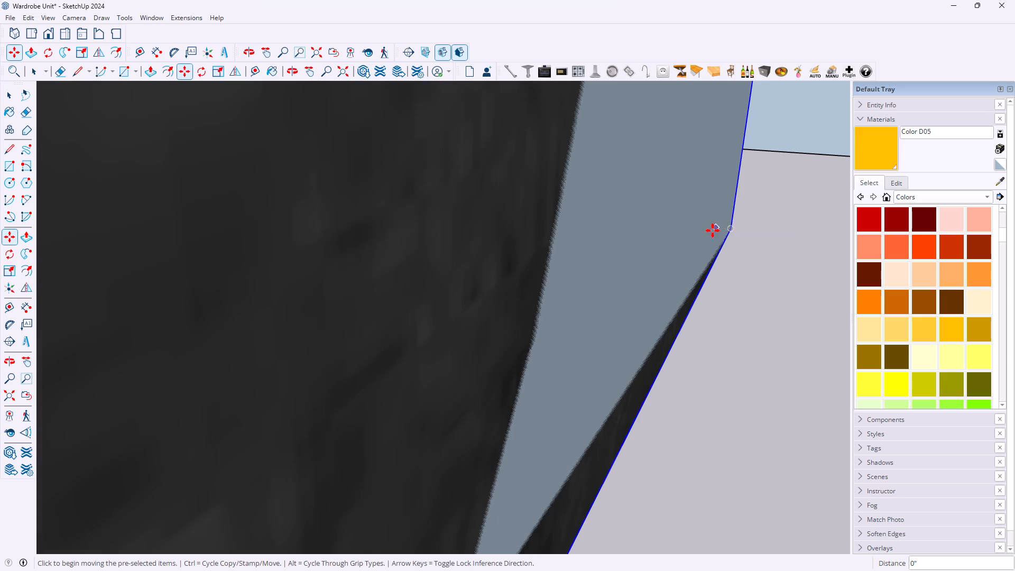
{"action": "scroll", "coordinate": [713, 231], "scroll_direction": "down", "scroll_amount": 7}
{"action": "scroll", "coordinate": [577, 245], "scroll_direction": "down", "scroll_amount": 13}
{"action": "scroll", "coordinate": [463, 252], "scroll_direction": "down", "scroll_amount": 4}
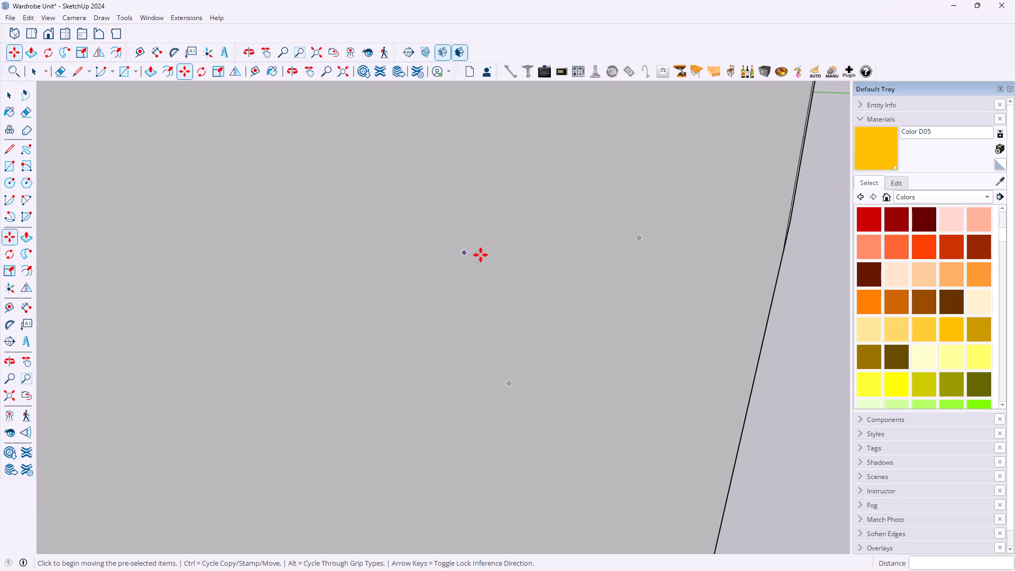
{"action": "scroll", "coordinate": [514, 245], "scroll_direction": "up", "scroll_amount": 20}
{"action": "scroll", "coordinate": [514, 245], "scroll_direction": "up", "scroll_amount": 1}
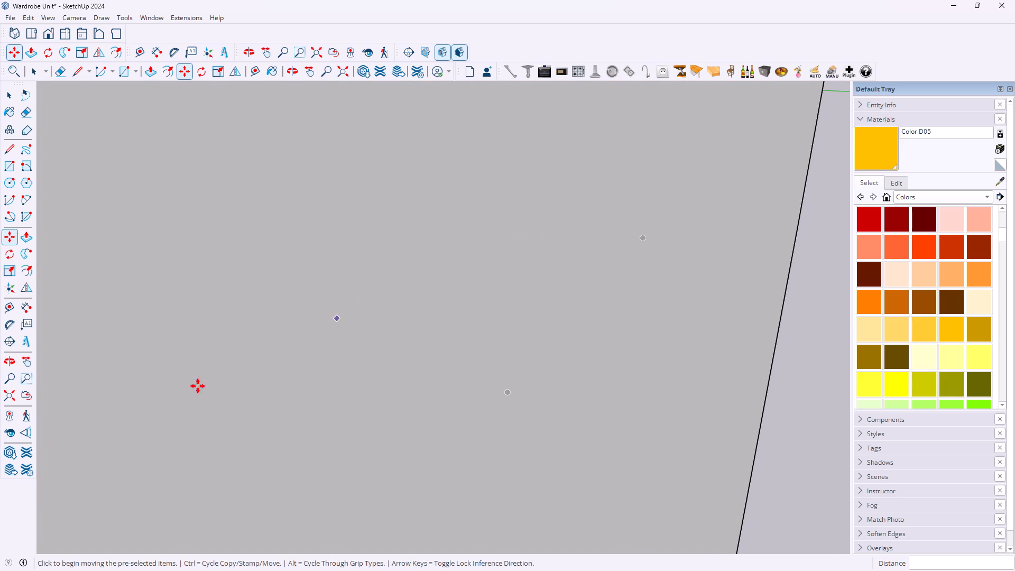
{"action": "left_click", "coordinate": [6, 386]}
{"action": "left_click", "coordinate": [7, 404]}
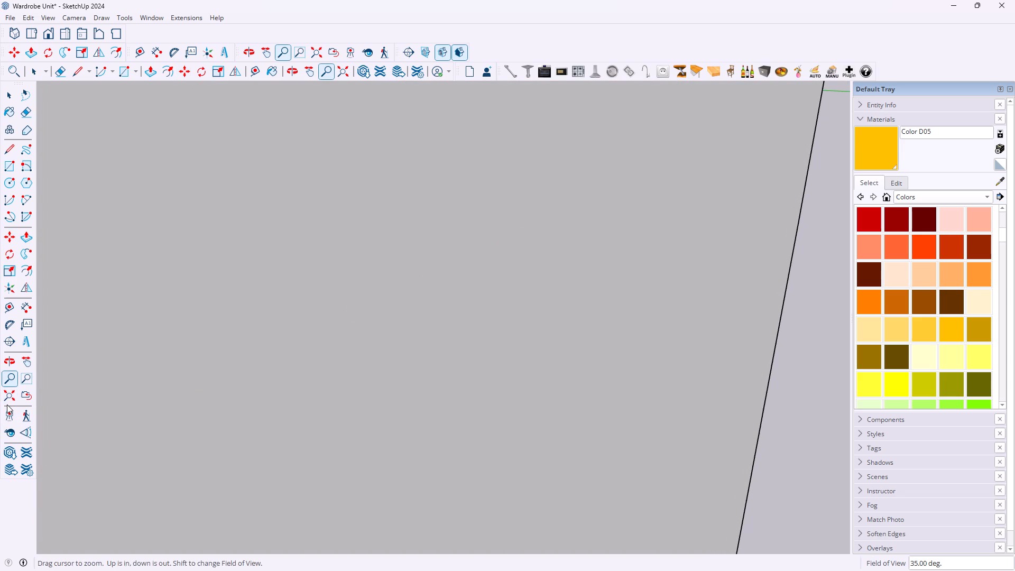
{"action": "left_click", "coordinate": [11, 398]}
{"action": "scroll", "coordinate": [411, 371], "scroll_direction": "up", "scroll_amount": 8}
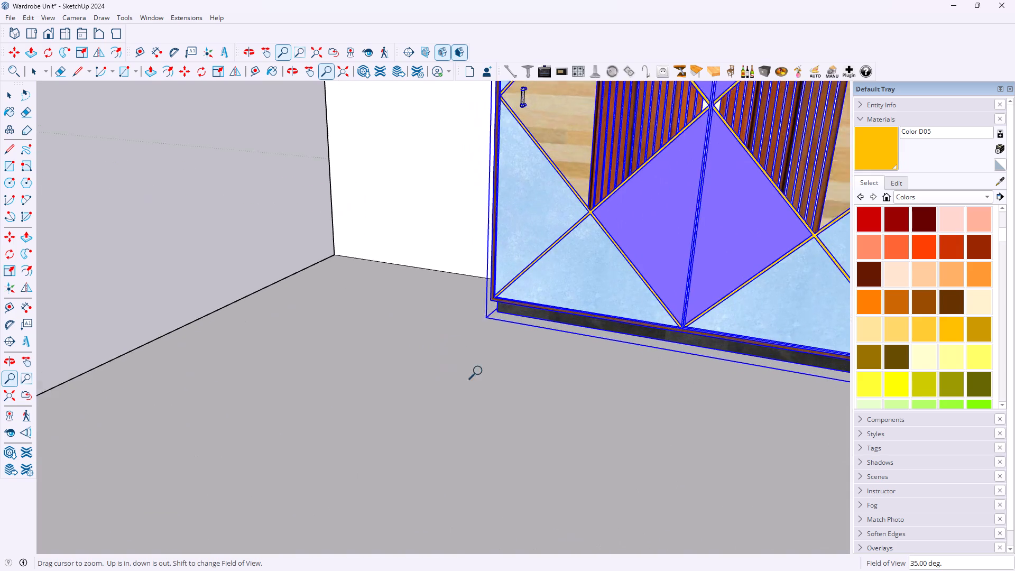
{"action": "scroll", "coordinate": [481, 371], "scroll_direction": "up", "scroll_amount": 1}
{"action": "scroll", "coordinate": [636, 374], "scroll_direction": "down", "scroll_amount": 9}
{"action": "scroll", "coordinate": [528, 369], "scroll_direction": "up", "scroll_amount": 4}
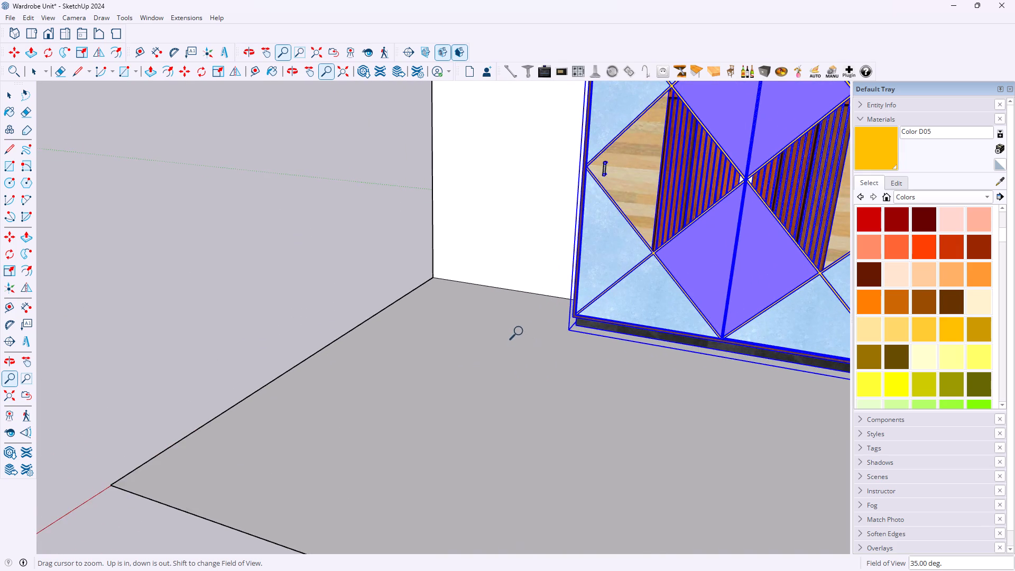
{"action": "scroll", "coordinate": [520, 329], "scroll_direction": "up", "scroll_amount": 2}
{"action": "middle_click_drag", "start_coordinate": [520, 323], "coordinate": [778, 326]}
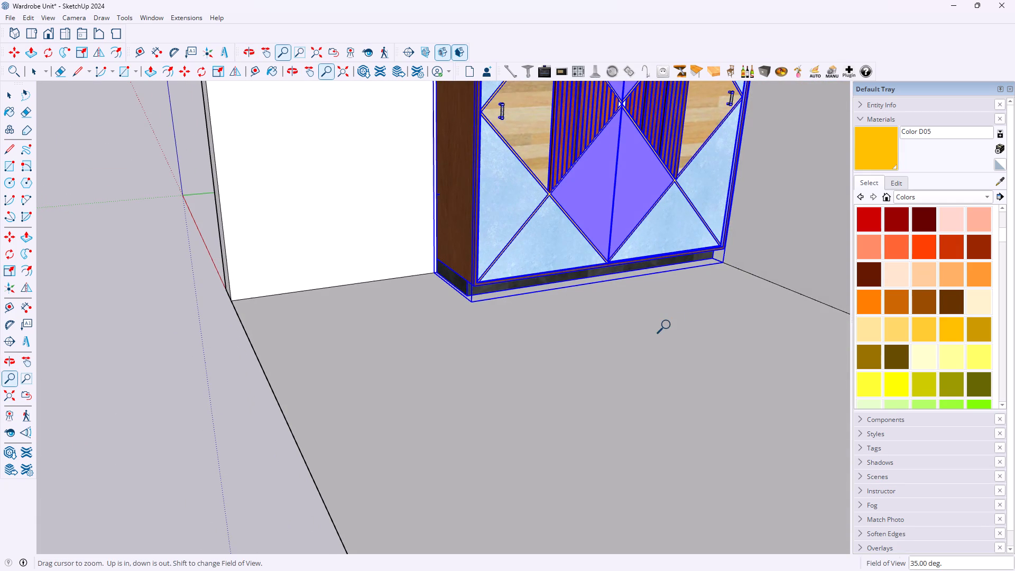
{"action": "key", "text": "m"}
{"action": "scroll", "coordinate": [491, 285], "scroll_direction": "up", "scroll_amount": 16}
{"action": "scroll", "coordinate": [418, 253], "scroll_direction": "up", "scroll_amount": 4}
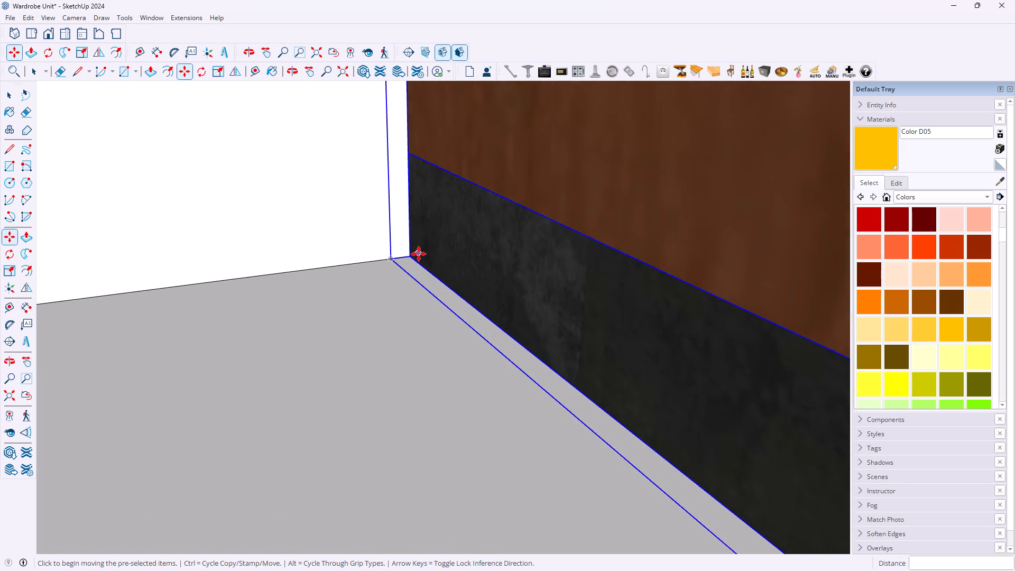
{"action": "scroll", "coordinate": [419, 254], "scroll_direction": "up", "scroll_amount": 5}
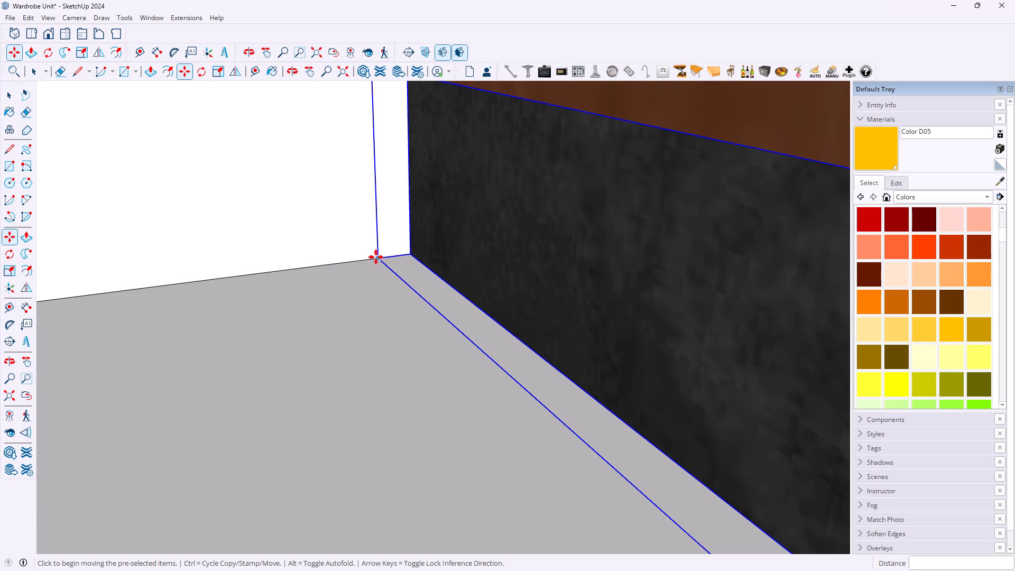
{"action": "left_click", "coordinate": [377, 259]}
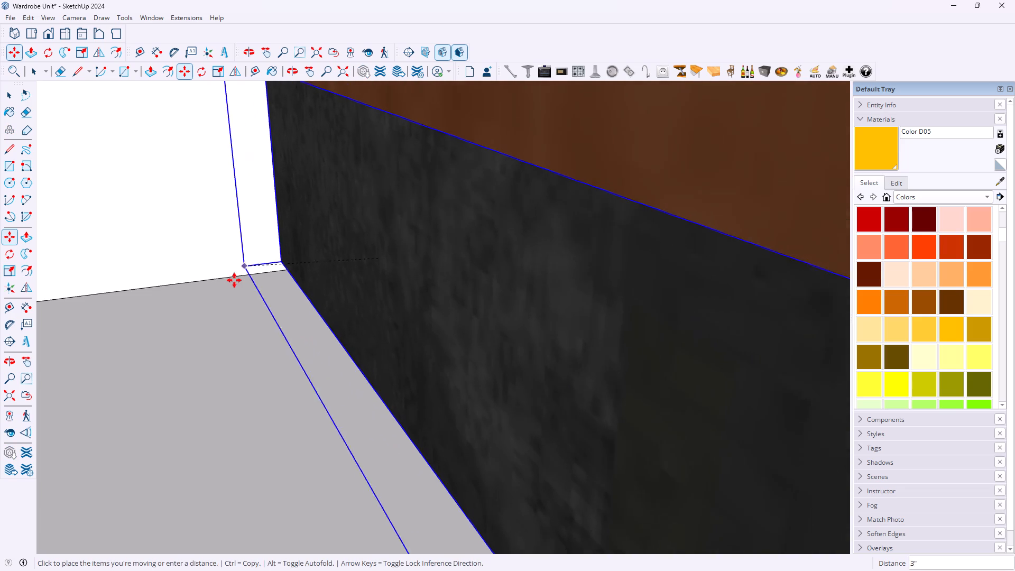
{"action": "left_click", "coordinate": [228, 280]}
Slide the wardrobe 3" along the side wall toward the rear wall, holding it by the plinth's rear corner nearest the room corner.
{"action": "scroll", "coordinate": [278, 270], "scroll_direction": "down", "scroll_amount": 15}
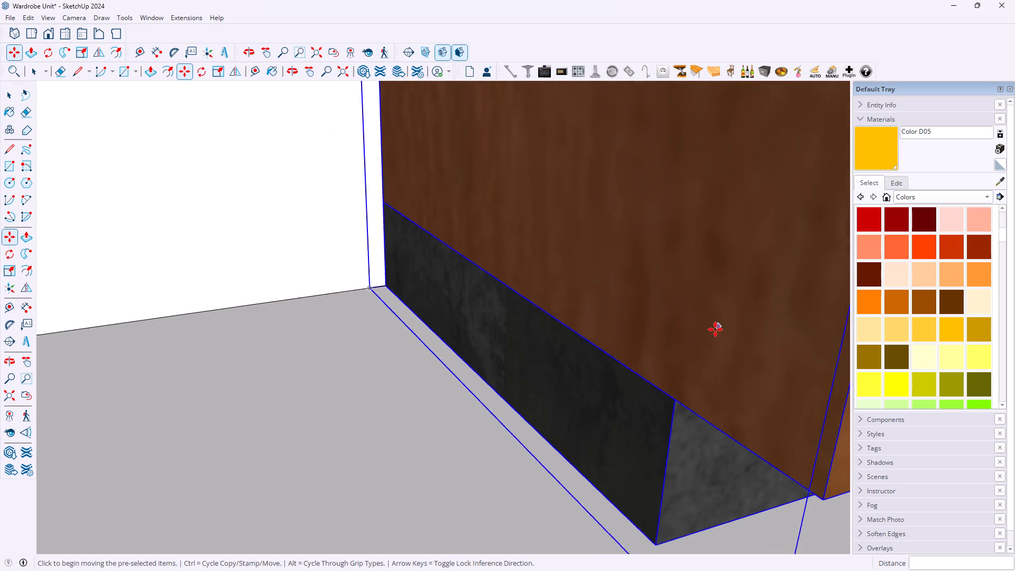
{"action": "scroll", "coordinate": [715, 329], "scroll_direction": "down", "scroll_amount": 20}
{"action": "scroll", "coordinate": [715, 329], "scroll_direction": "down", "scroll_amount": 12}
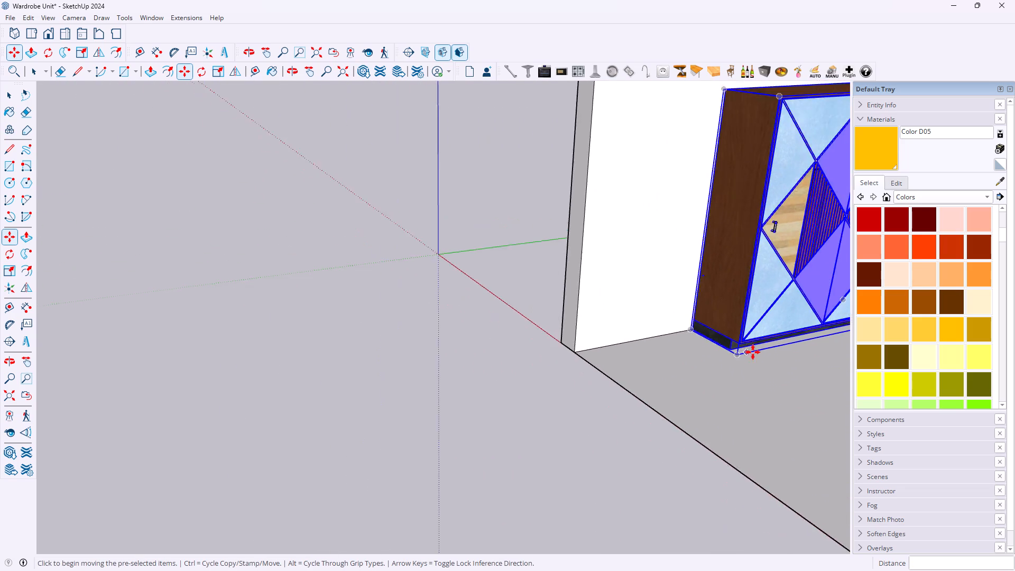
{"action": "scroll", "coordinate": [753, 352], "scroll_direction": "down", "scroll_amount": 10}
{"action": "scroll", "coordinate": [819, 337], "scroll_direction": "up", "scroll_amount": 16}
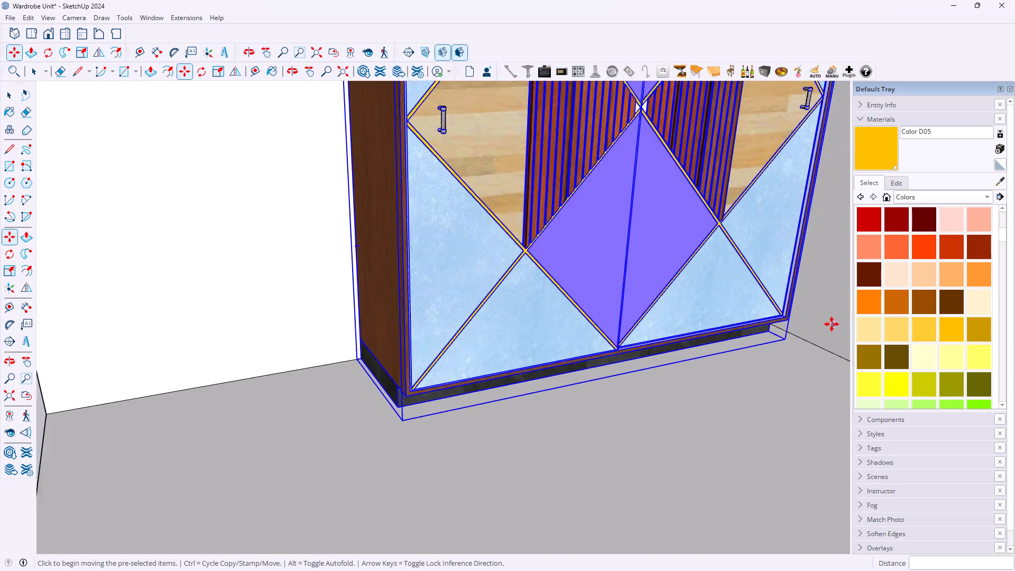
{"action": "scroll", "coordinate": [832, 324], "scroll_direction": "up", "scroll_amount": 11}
{"action": "middle_click_drag", "start_coordinate": [806, 326], "coordinate": [623, 313]}
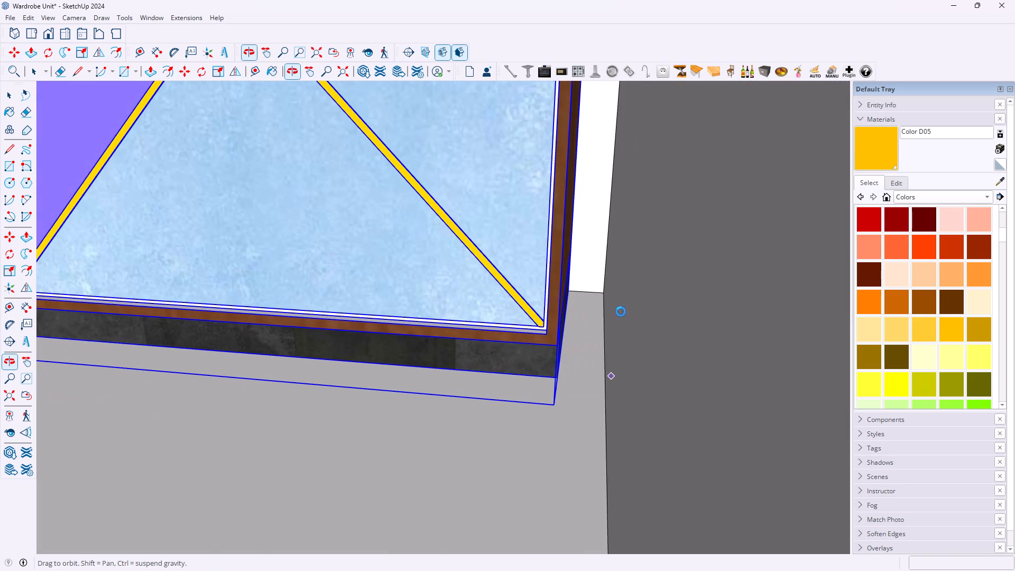
{"action": "scroll", "coordinate": [605, 277], "scroll_direction": "up", "scroll_amount": 9}
{"action": "scroll", "coordinate": [560, 309], "scroll_direction": "up", "scroll_amount": 9}
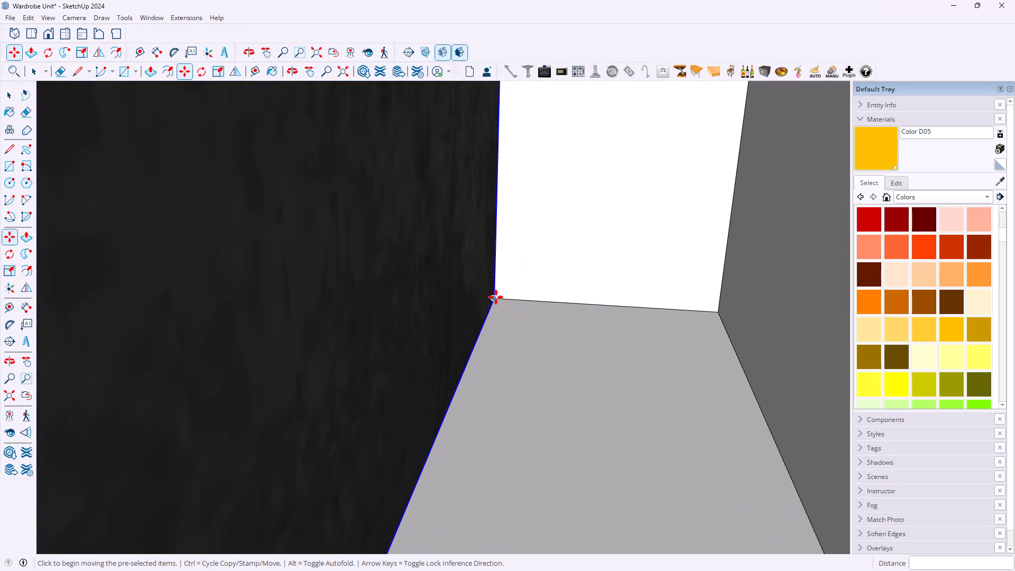
{"action": "left_click", "coordinate": [495, 299]}
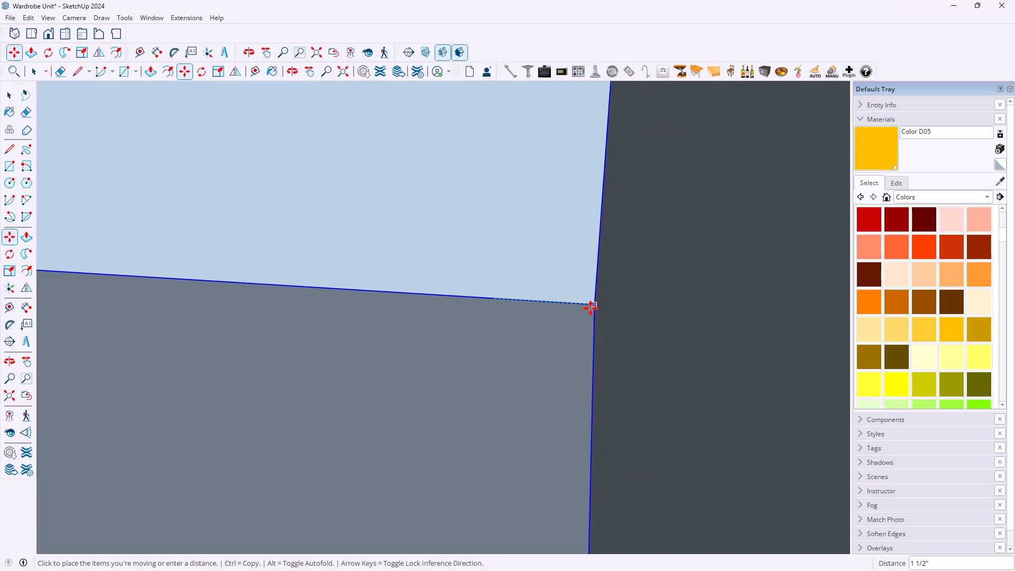
{"action": "scroll", "coordinate": [594, 306], "scroll_direction": "down", "scroll_amount": 7}
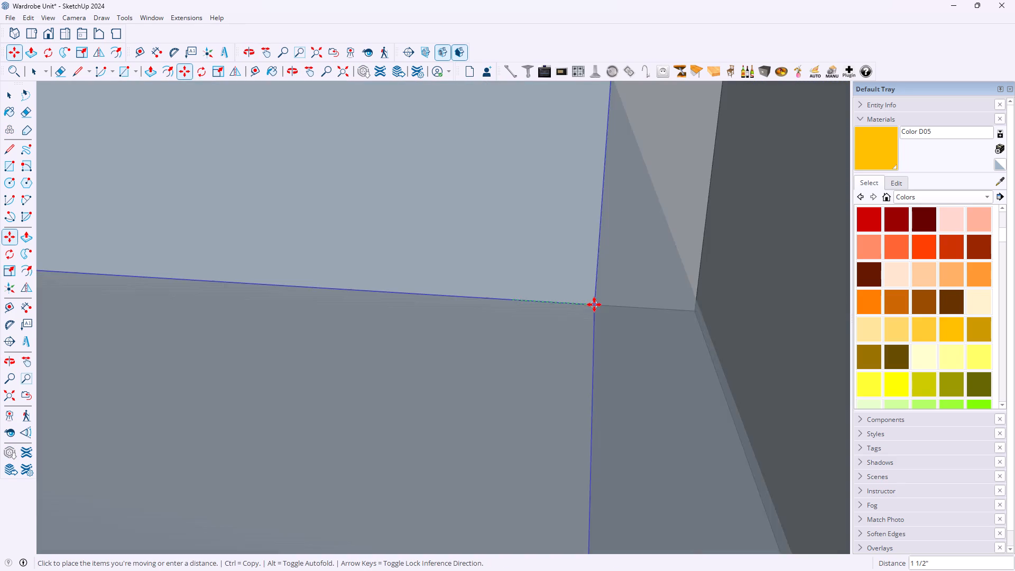
{"action": "scroll", "coordinate": [594, 305], "scroll_direction": "down", "scroll_amount": 6}
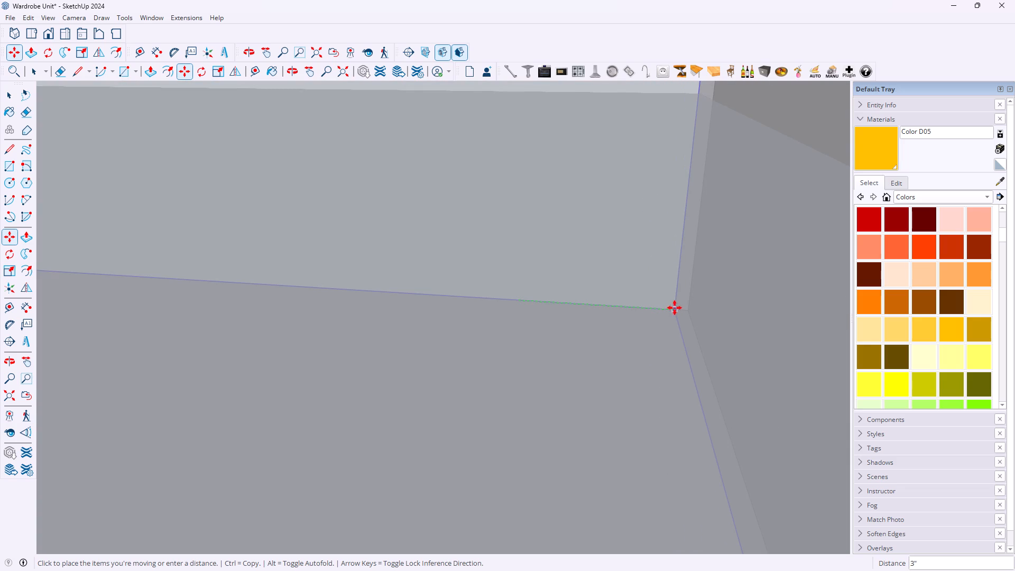
{"action": "left_click", "coordinate": [678, 308]}
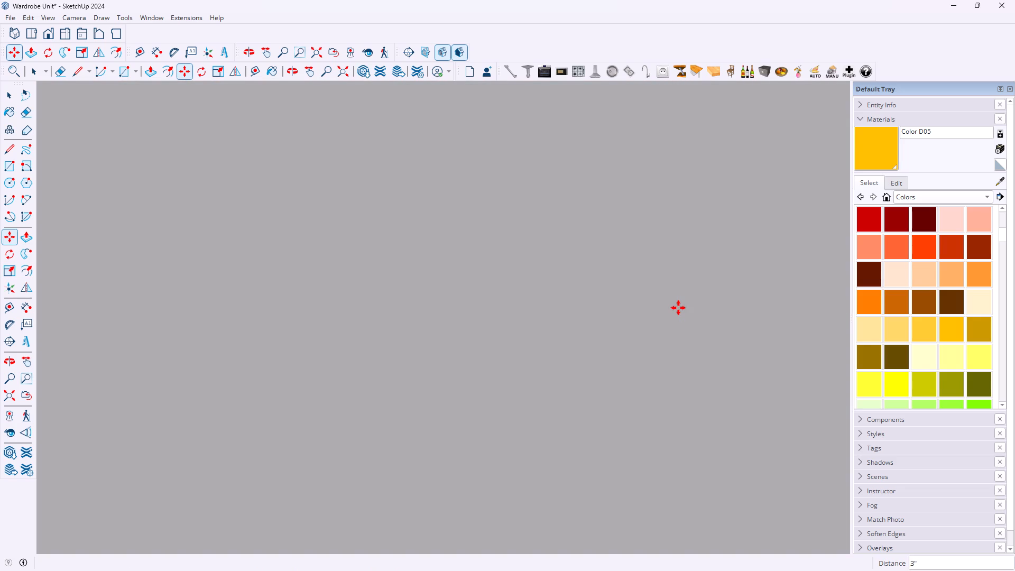
Examine how the wardrobe's base and side meet the rear wall, and clear the selection.
{"action": "scroll", "coordinate": [678, 308], "scroll_direction": "down", "scroll_amount": 20}
{"action": "scroll", "coordinate": [678, 308], "scroll_direction": "down", "scroll_amount": 12}
{"action": "scroll", "coordinate": [679, 313], "scroll_direction": "up", "scroll_amount": 1}
{"action": "scroll", "coordinate": [679, 313], "scroll_direction": "down", "scroll_amount": 5}
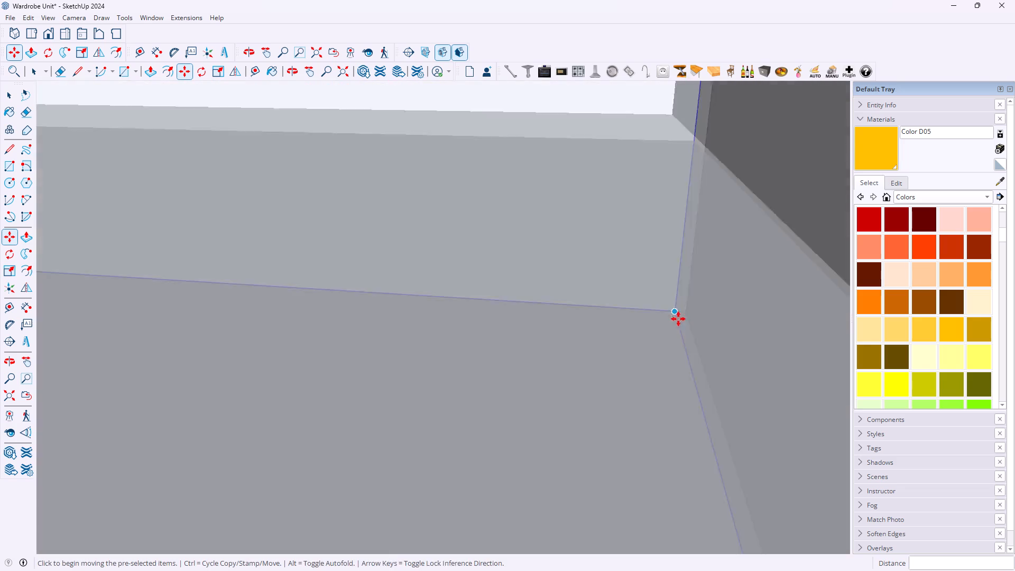
{"action": "scroll", "coordinate": [679, 315], "scroll_direction": "up", "scroll_amount": 1}
{"action": "scroll", "coordinate": [679, 315], "scroll_direction": "down", "scroll_amount": 7}
{"action": "scroll", "coordinate": [671, 321], "scroll_direction": "up", "scroll_amount": 1}
{"action": "scroll", "coordinate": [671, 321], "scroll_direction": "down", "scroll_amount": 6}
{"action": "scroll", "coordinate": [672, 318], "scroll_direction": "up", "scroll_amount": 1}
{"action": "scroll", "coordinate": [672, 318], "scroll_direction": "down", "scroll_amount": 4}
{"action": "scroll", "coordinate": [671, 317], "scroll_direction": "up", "scroll_amount": 1}
{"action": "scroll", "coordinate": [671, 317], "scroll_direction": "down", "scroll_amount": 4}
{"action": "scroll", "coordinate": [669, 320], "scroll_direction": "up", "scroll_amount": 1}
{"action": "scroll", "coordinate": [665, 321], "scroll_direction": "down", "scroll_amount": 3}
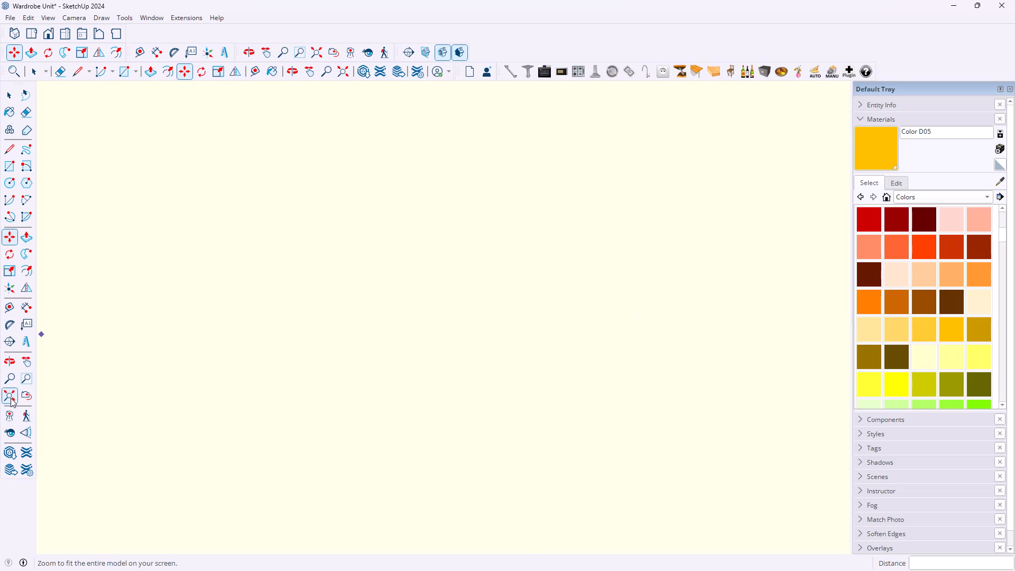
{"action": "left_click", "coordinate": [11, 394]}
{"action": "scroll", "coordinate": [541, 345], "scroll_direction": "up", "scroll_amount": 3}
{"action": "scroll", "coordinate": [622, 338], "scroll_direction": "up", "scroll_amount": 8}
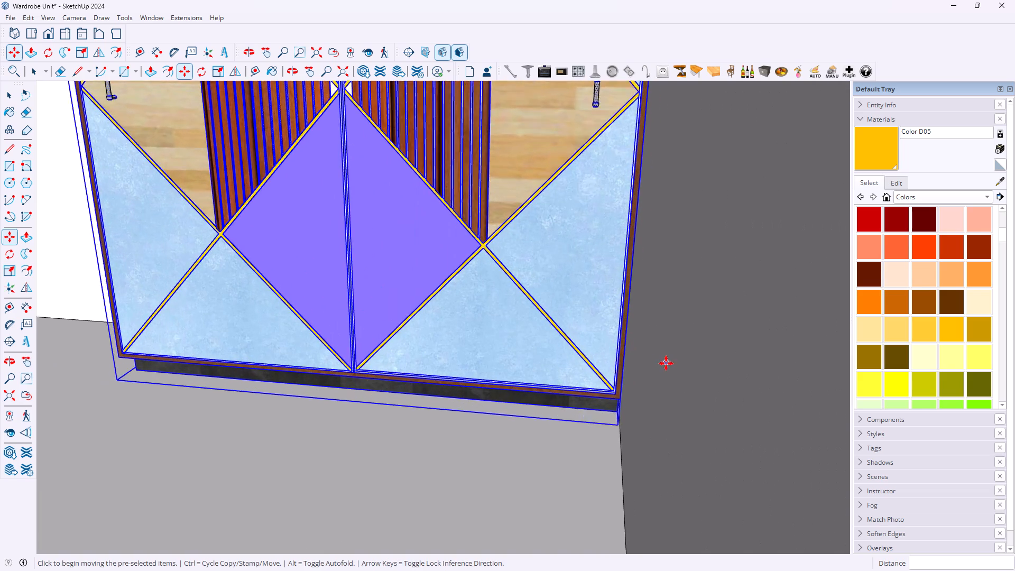
{"action": "scroll", "coordinate": [666, 363], "scroll_direction": "up", "scroll_amount": 20}
{"action": "scroll", "coordinate": [666, 363], "scroll_direction": "up", "scroll_amount": 8}
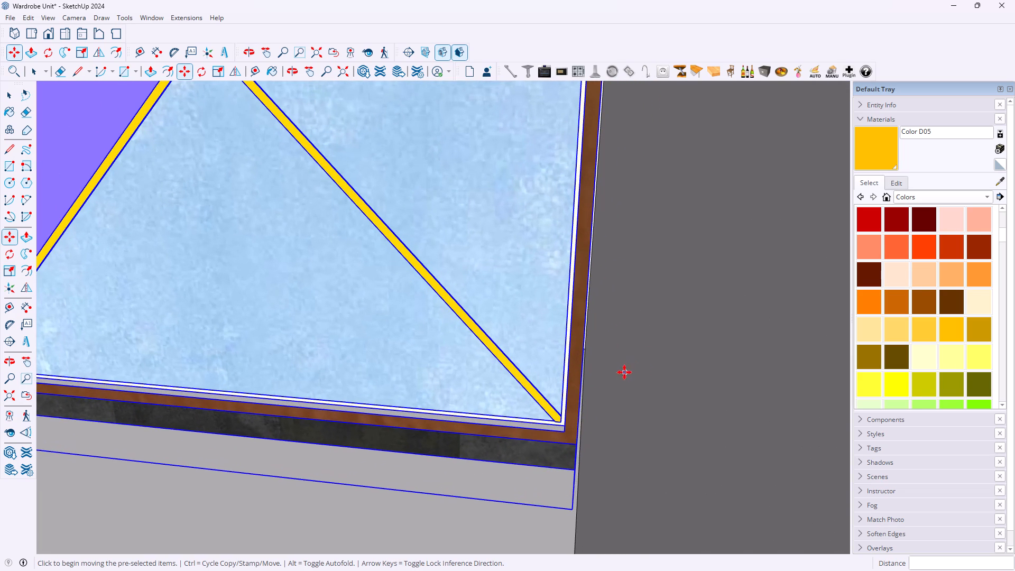
{"action": "key", "text": "space"}
{"action": "scroll", "coordinate": [406, 386], "scroll_direction": "down", "scroll_amount": 11}
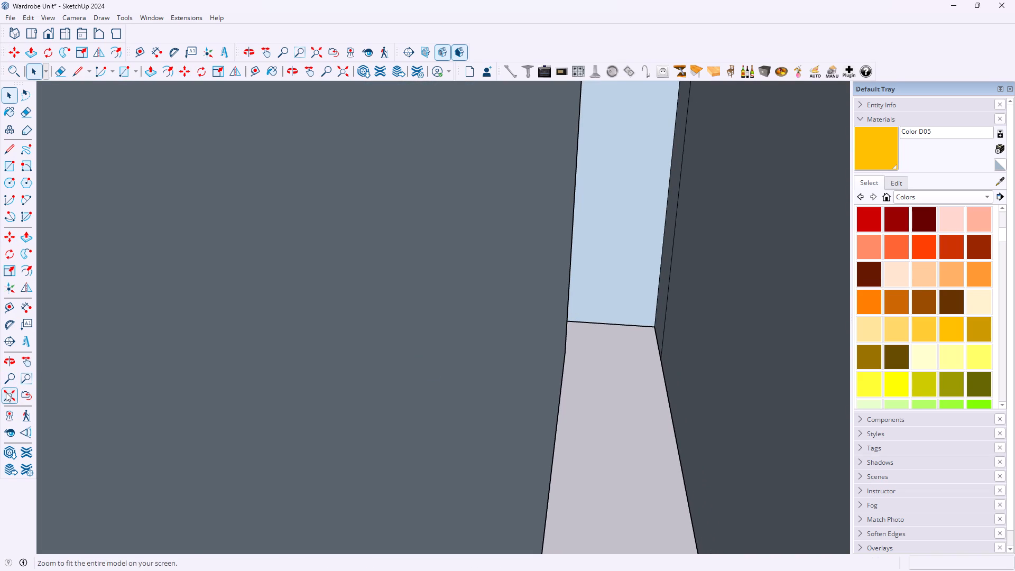
{"action": "left_click", "coordinate": [6, 393]}
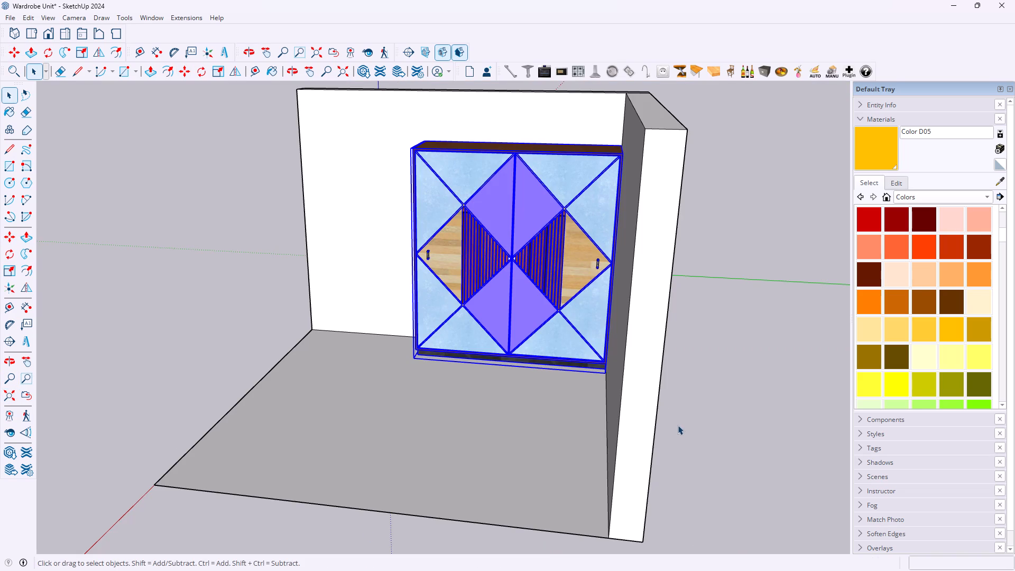
{"action": "left_click", "coordinate": [684, 423]}
Review the wardrobe's placement in the room corner from several angles, including its exposed side and front.
{"action": "scroll", "coordinate": [466, 422], "scroll_direction": "down", "scroll_amount": 6}
{"action": "middle_click_drag", "start_coordinate": [373, 421], "coordinate": [712, 412]}
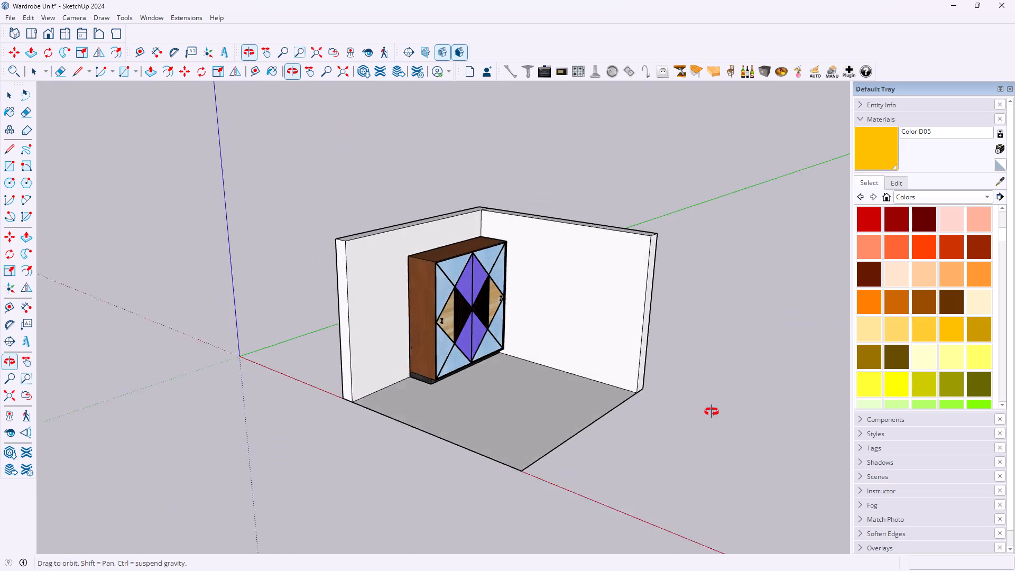
{"action": "middle_click_drag", "start_coordinate": [712, 412], "coordinate": [717, 408]}
{"action": "middle_click_drag", "start_coordinate": [462, 403], "coordinate": [608, 401]}
{"action": "scroll", "coordinate": [588, 401], "scroll_direction": "down", "scroll_amount": 1}
{"action": "scroll", "coordinate": [604, 401], "scroll_direction": "up", "scroll_amount": 1}
{"action": "scroll", "coordinate": [547, 388], "scroll_direction": "up", "scroll_amount": 4}
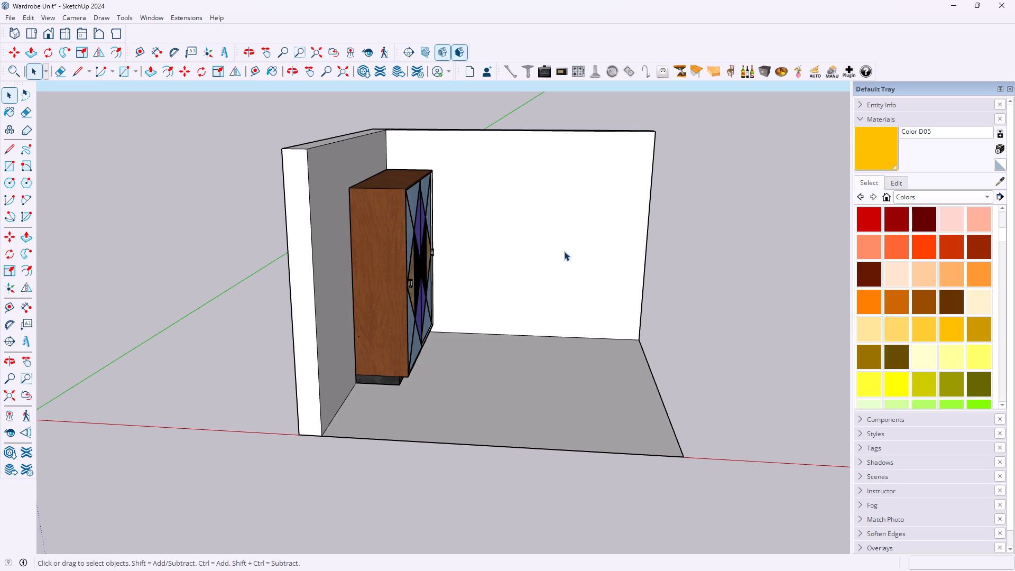
{"action": "scroll", "coordinate": [566, 251], "scroll_direction": "down", "scroll_amount": 2}
{"action": "middle_click_drag", "start_coordinate": [608, 246], "coordinate": [313, 243]}
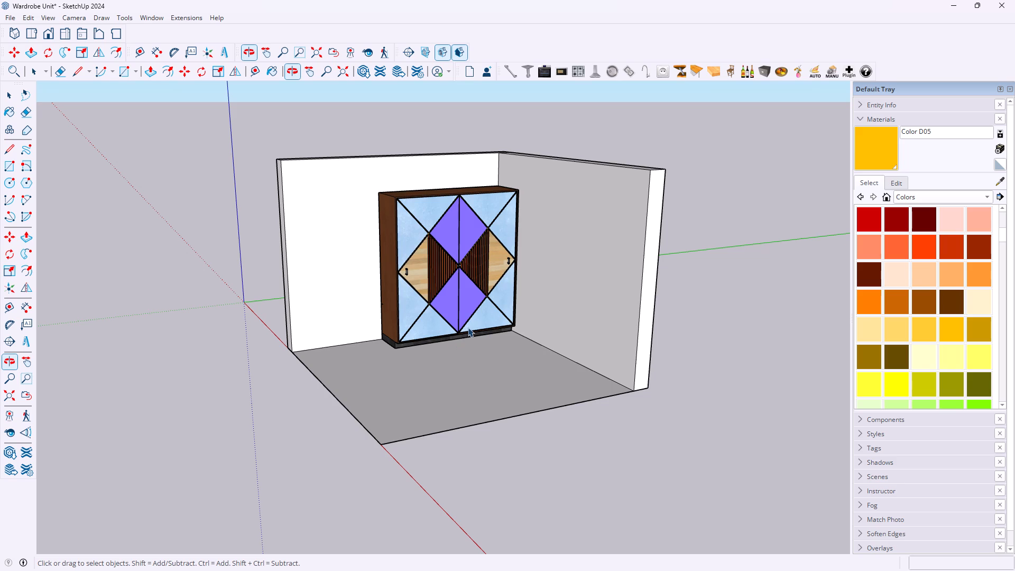
{"action": "middle_click_drag", "start_coordinate": [519, 339], "coordinate": [394, 331]}
{"action": "scroll", "coordinate": [382, 293], "scroll_direction": "up", "scroll_amount": 2}
{"action": "middle_click_drag", "start_coordinate": [347, 299], "coordinate": [410, 282]}
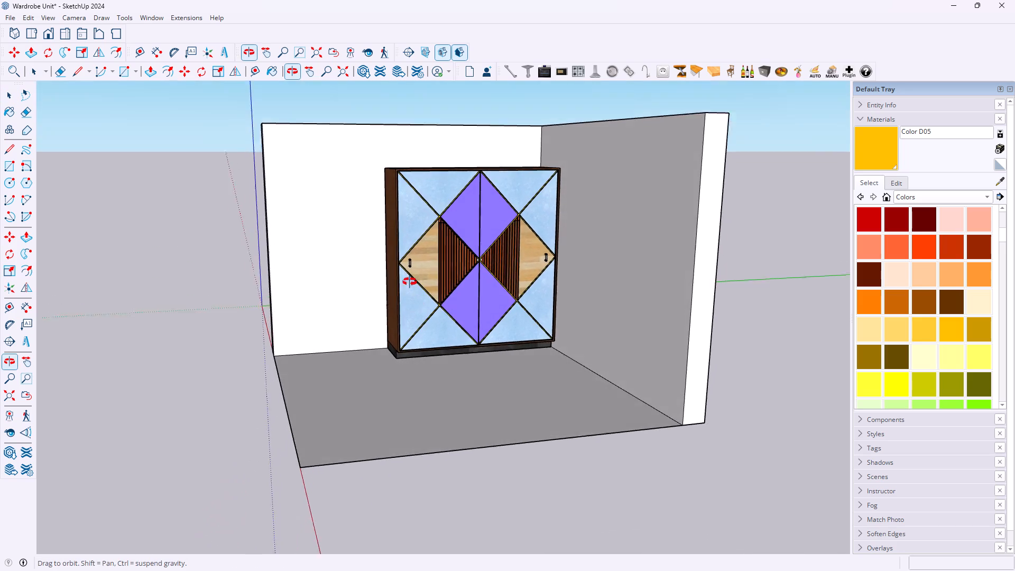
{"action": "middle_click_drag", "start_coordinate": [410, 282], "coordinate": [407, 276]}
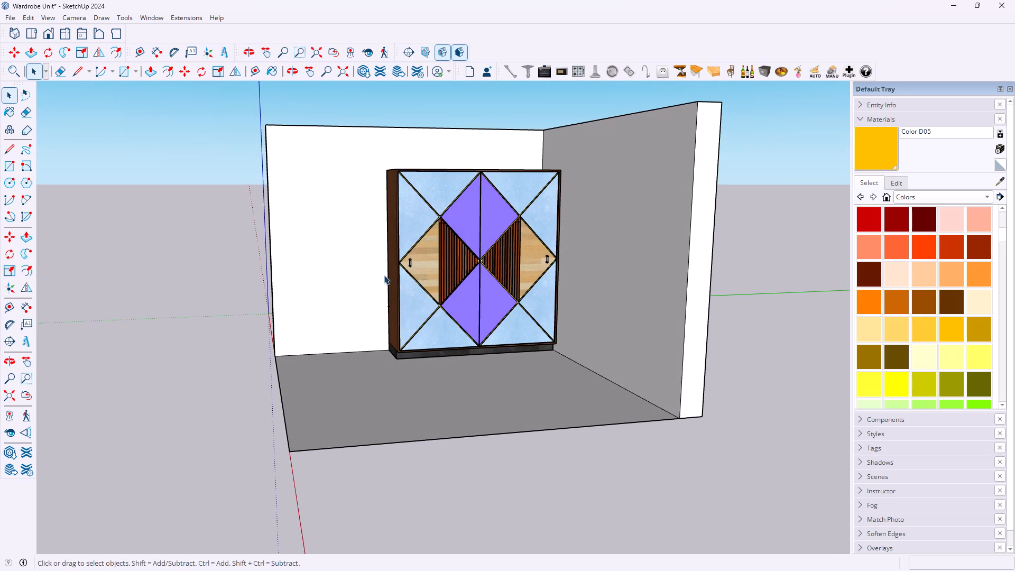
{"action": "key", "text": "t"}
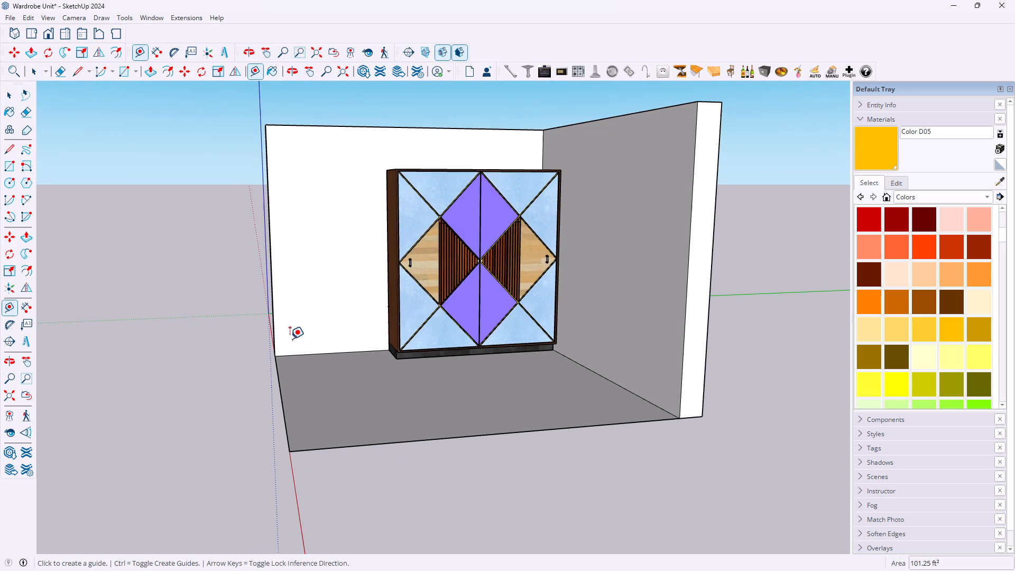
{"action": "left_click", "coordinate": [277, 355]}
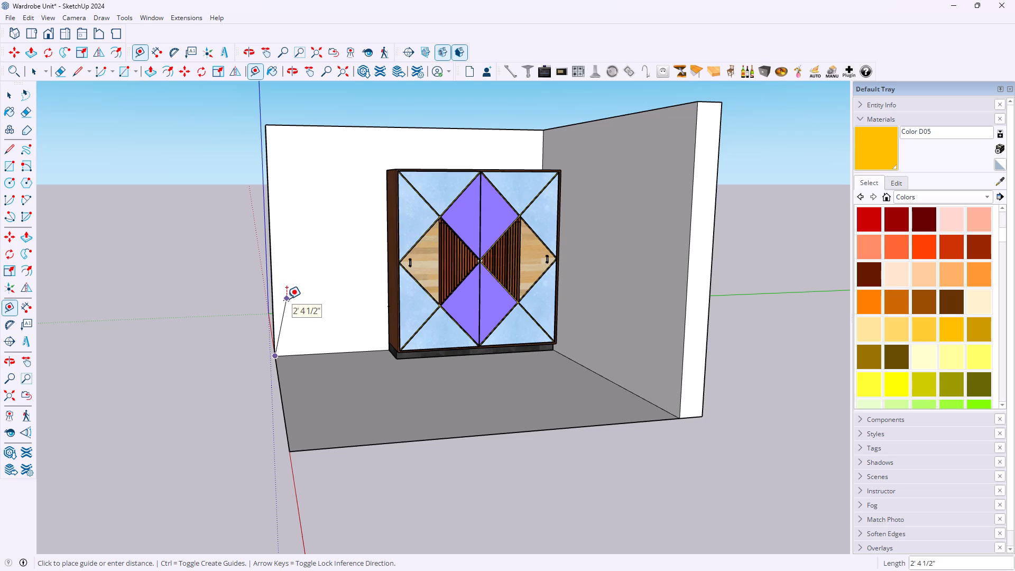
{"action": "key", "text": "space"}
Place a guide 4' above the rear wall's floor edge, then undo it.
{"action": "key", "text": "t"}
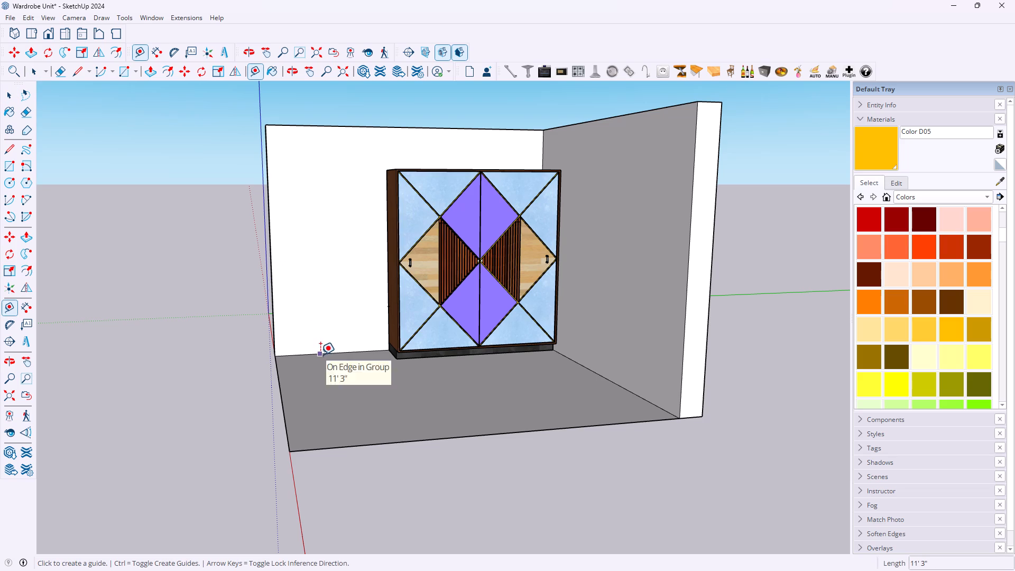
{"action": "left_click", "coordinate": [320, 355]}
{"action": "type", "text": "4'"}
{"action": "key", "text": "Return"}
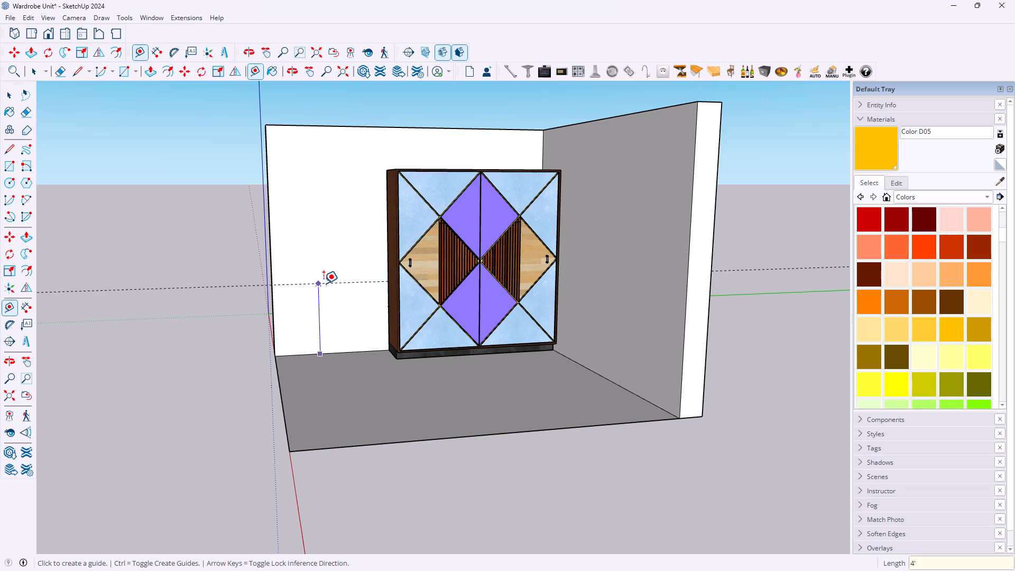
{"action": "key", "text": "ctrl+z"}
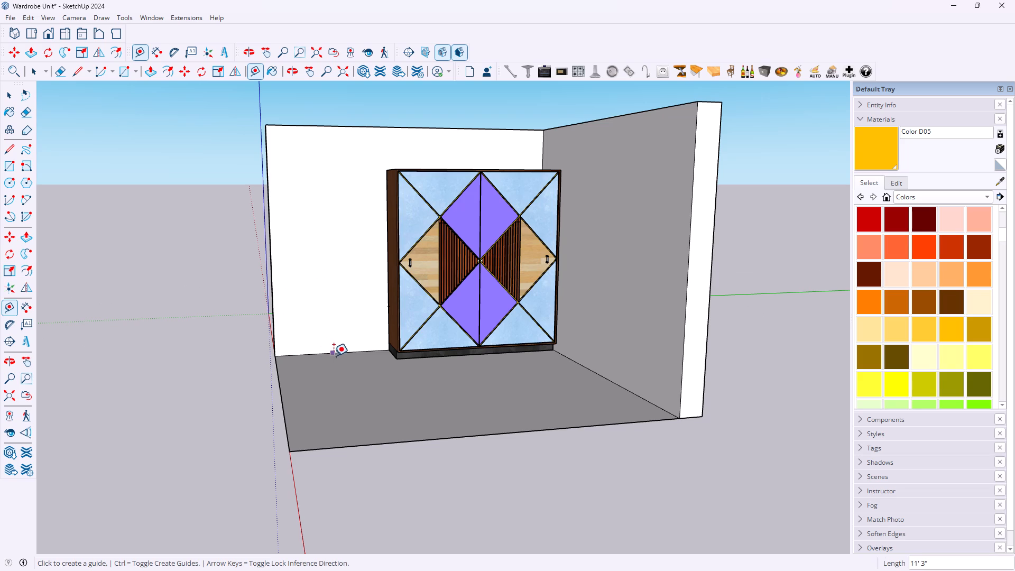
Place a horizontal guide on the rear wall 3' above its floor edge.
{"action": "left_click", "coordinate": [336, 353]}
{"action": "type", "text": "3'"}
{"action": "key", "text": "Return"}
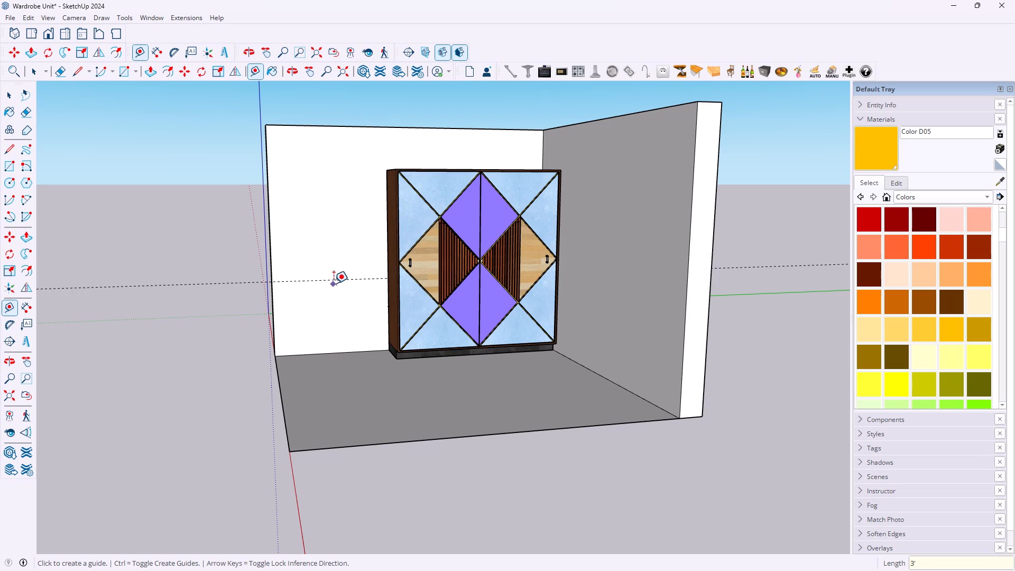
Place a second horizontal guide on the rear wall 4' above the first one.
{"action": "left_click", "coordinate": [334, 280]}
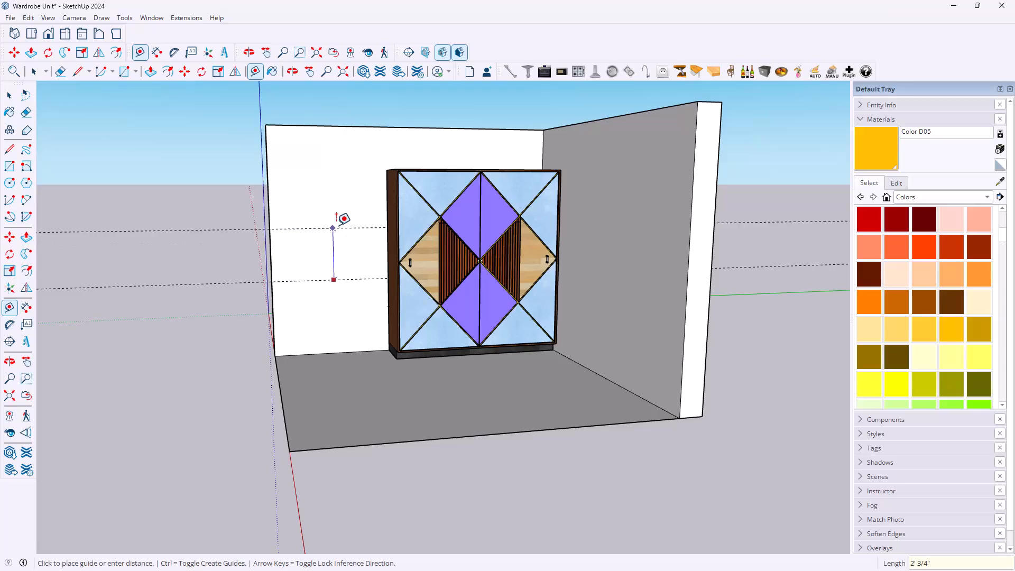
{"action": "type", "text": "4'"}
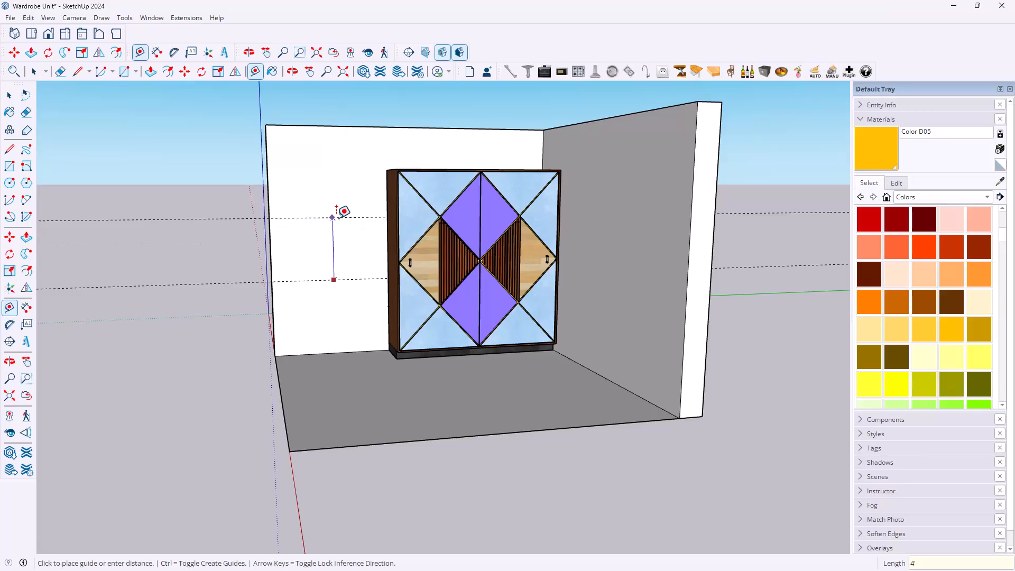
{"action": "key", "text": "Return"}
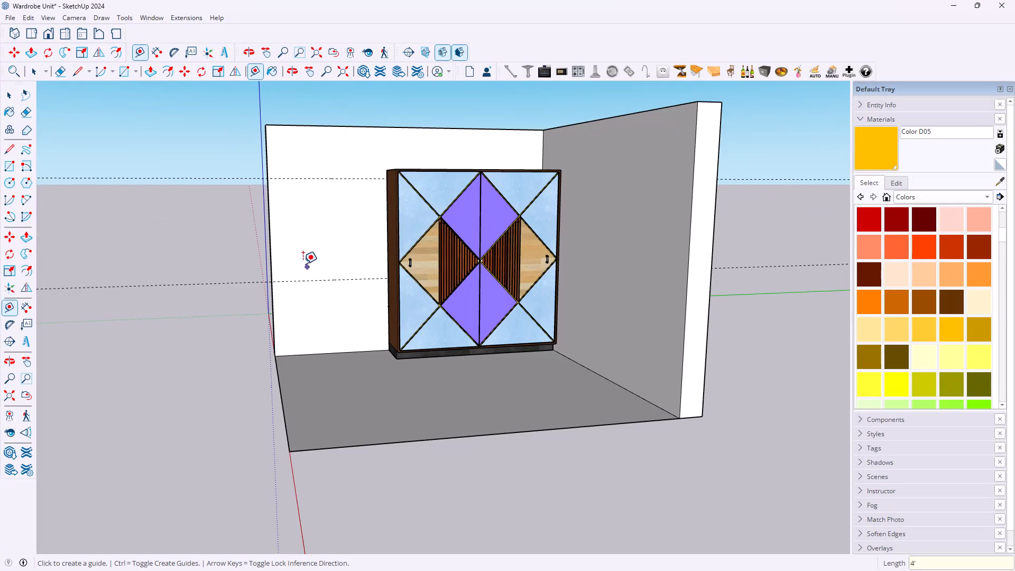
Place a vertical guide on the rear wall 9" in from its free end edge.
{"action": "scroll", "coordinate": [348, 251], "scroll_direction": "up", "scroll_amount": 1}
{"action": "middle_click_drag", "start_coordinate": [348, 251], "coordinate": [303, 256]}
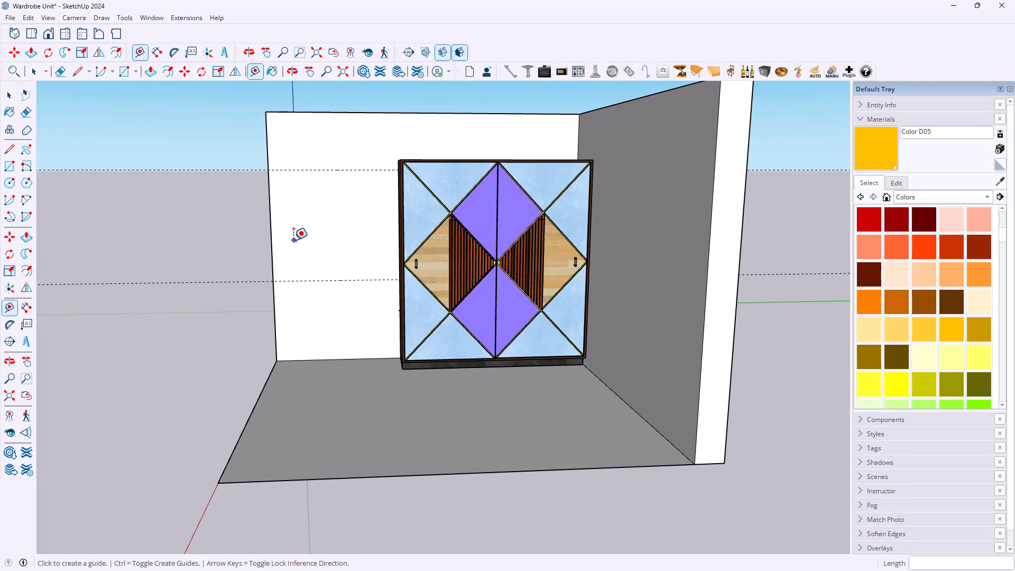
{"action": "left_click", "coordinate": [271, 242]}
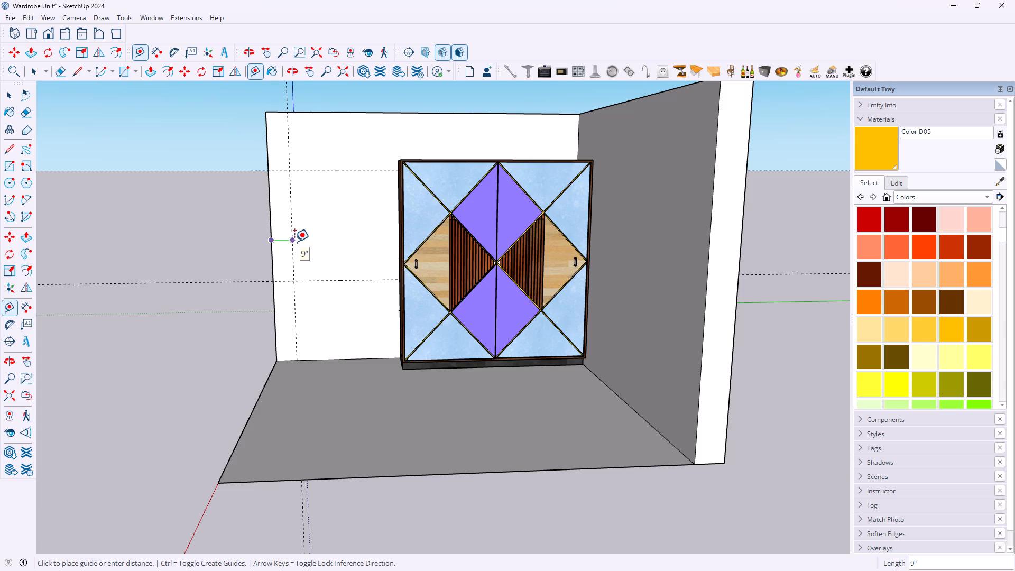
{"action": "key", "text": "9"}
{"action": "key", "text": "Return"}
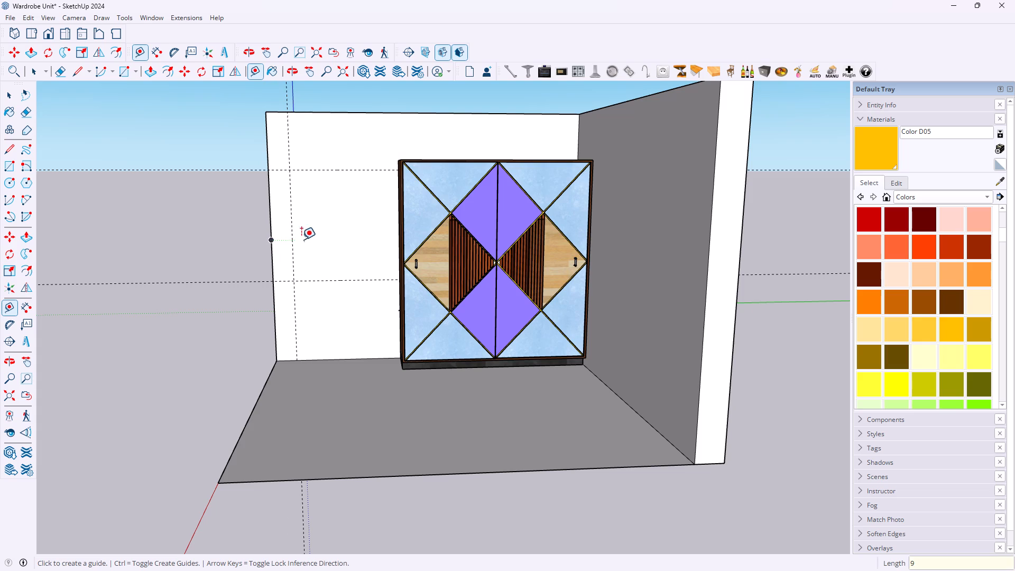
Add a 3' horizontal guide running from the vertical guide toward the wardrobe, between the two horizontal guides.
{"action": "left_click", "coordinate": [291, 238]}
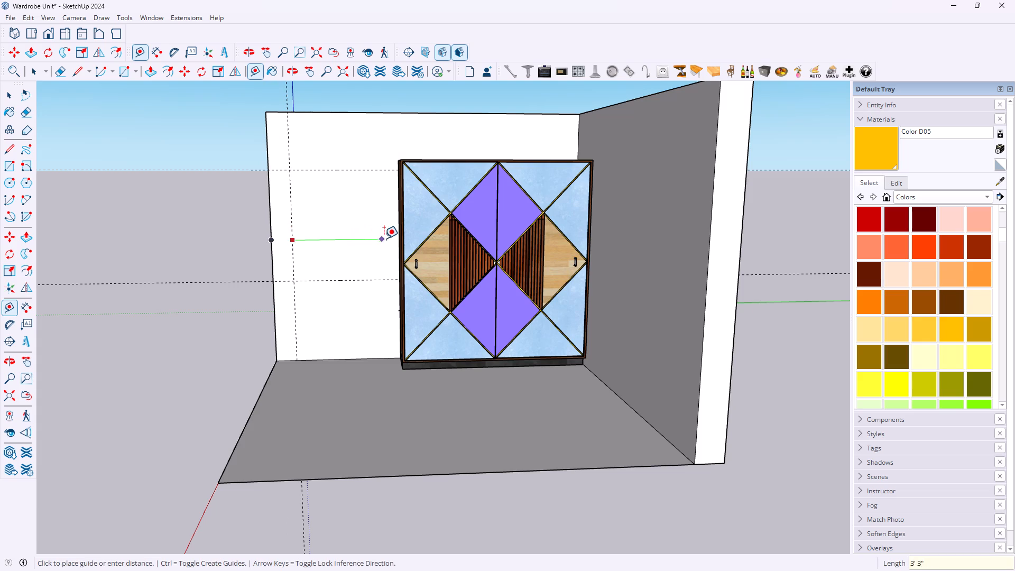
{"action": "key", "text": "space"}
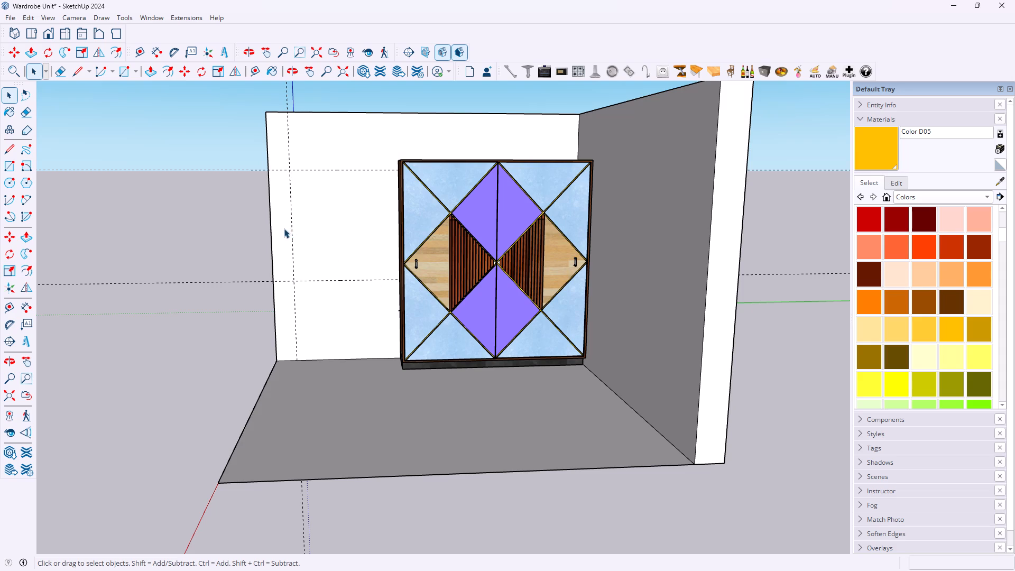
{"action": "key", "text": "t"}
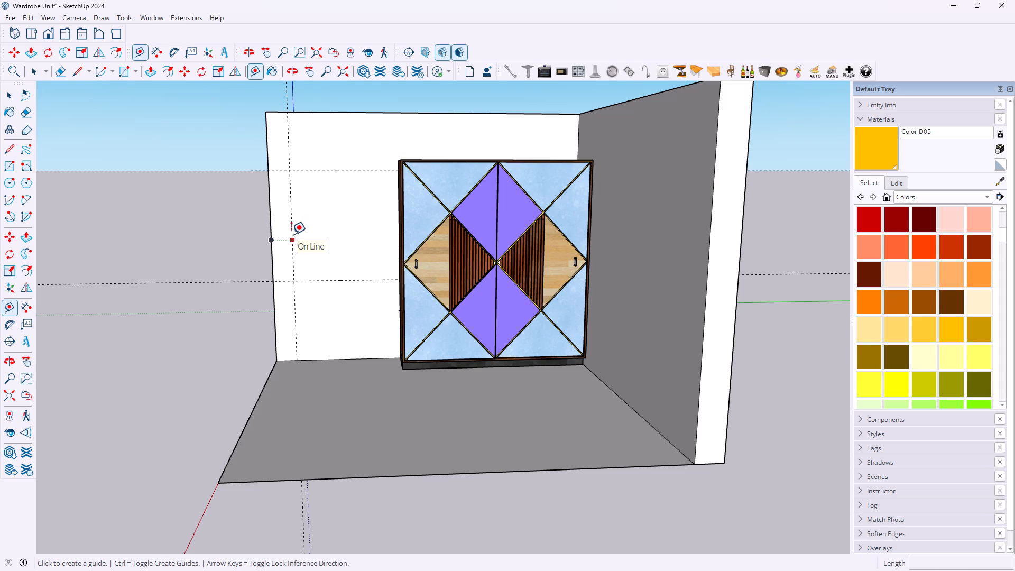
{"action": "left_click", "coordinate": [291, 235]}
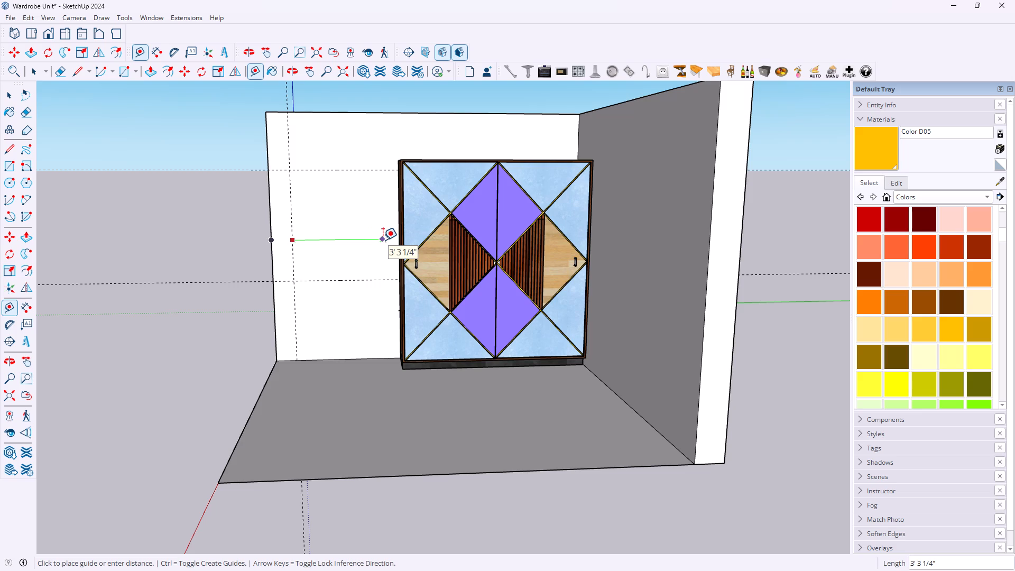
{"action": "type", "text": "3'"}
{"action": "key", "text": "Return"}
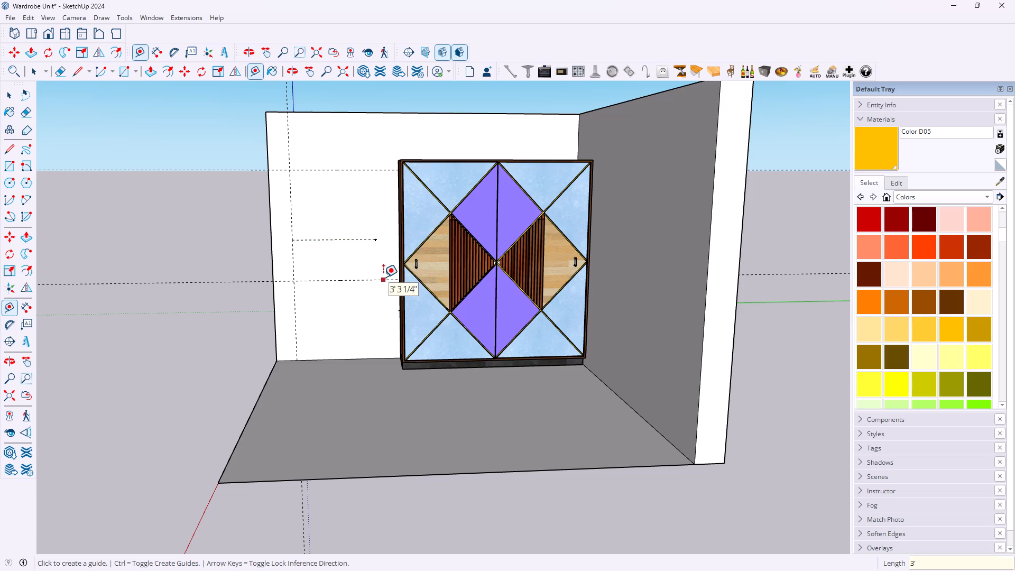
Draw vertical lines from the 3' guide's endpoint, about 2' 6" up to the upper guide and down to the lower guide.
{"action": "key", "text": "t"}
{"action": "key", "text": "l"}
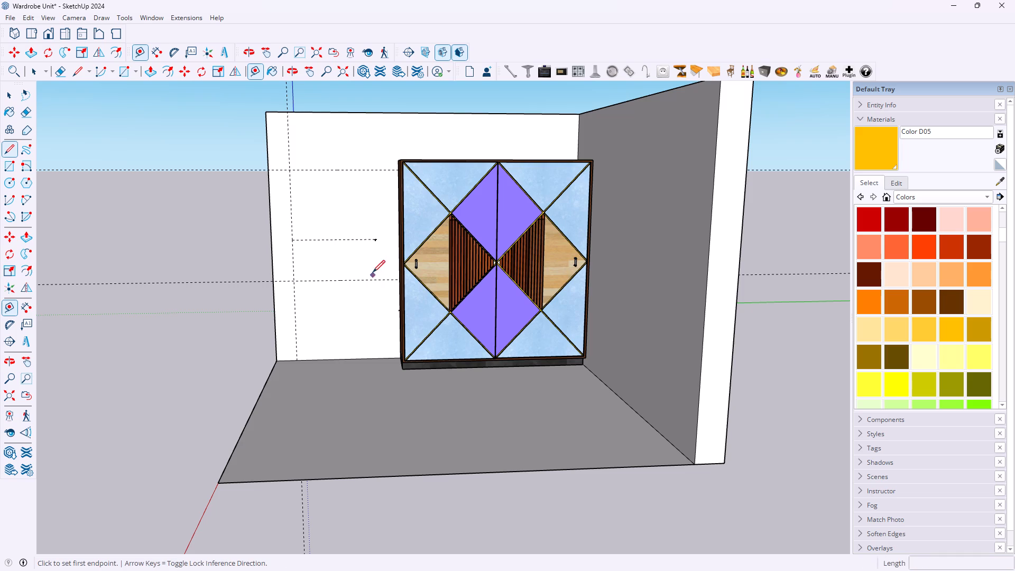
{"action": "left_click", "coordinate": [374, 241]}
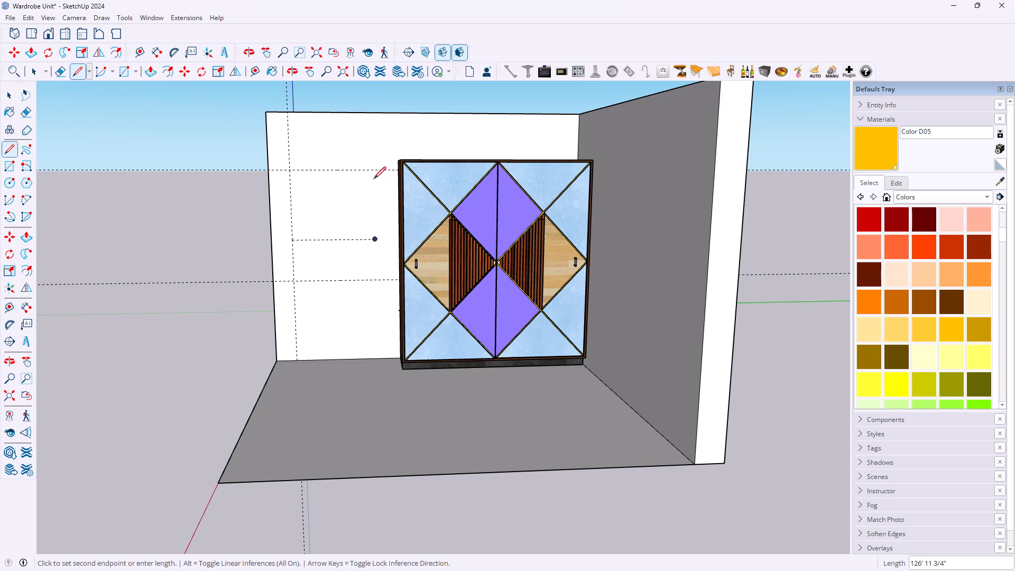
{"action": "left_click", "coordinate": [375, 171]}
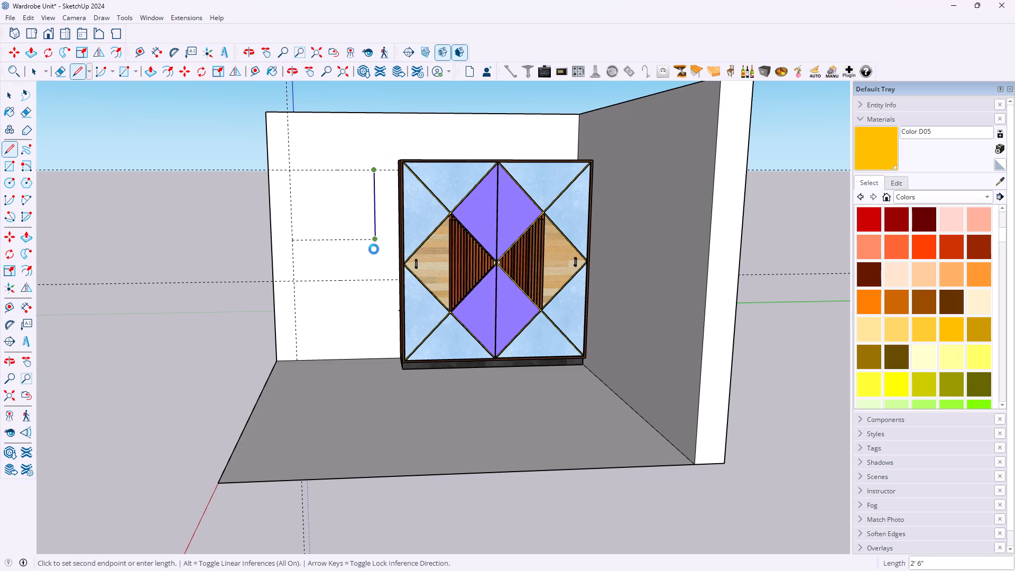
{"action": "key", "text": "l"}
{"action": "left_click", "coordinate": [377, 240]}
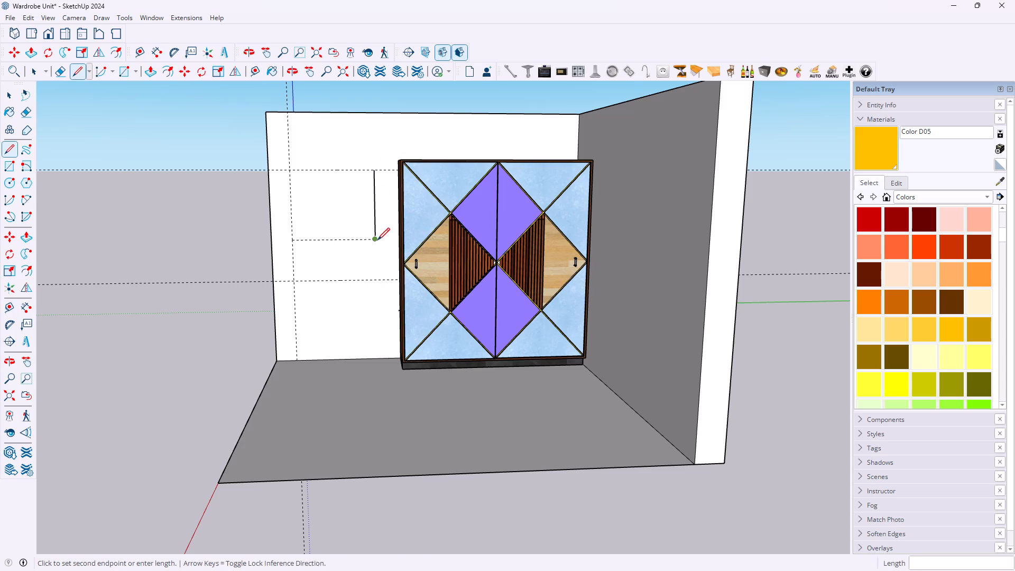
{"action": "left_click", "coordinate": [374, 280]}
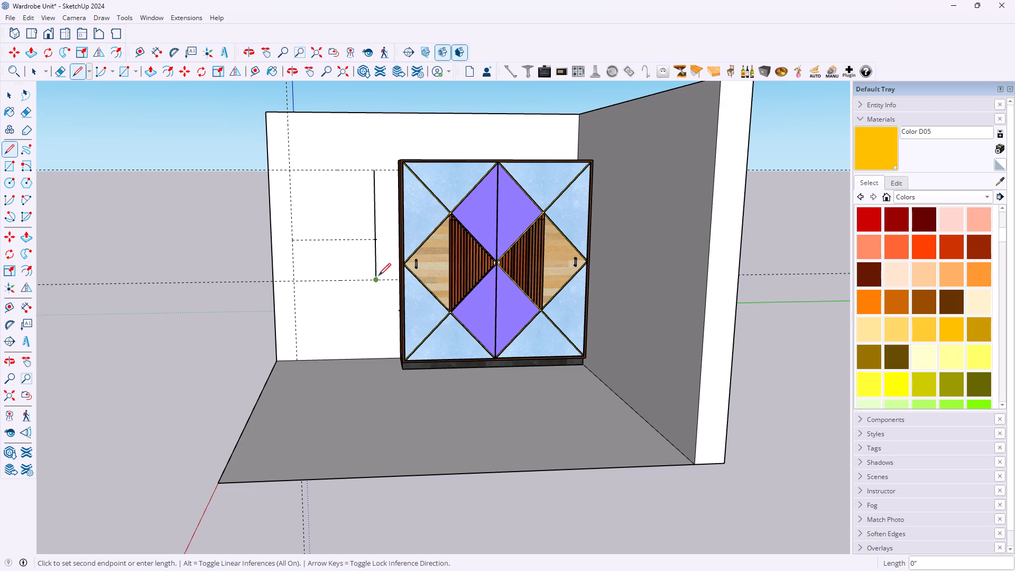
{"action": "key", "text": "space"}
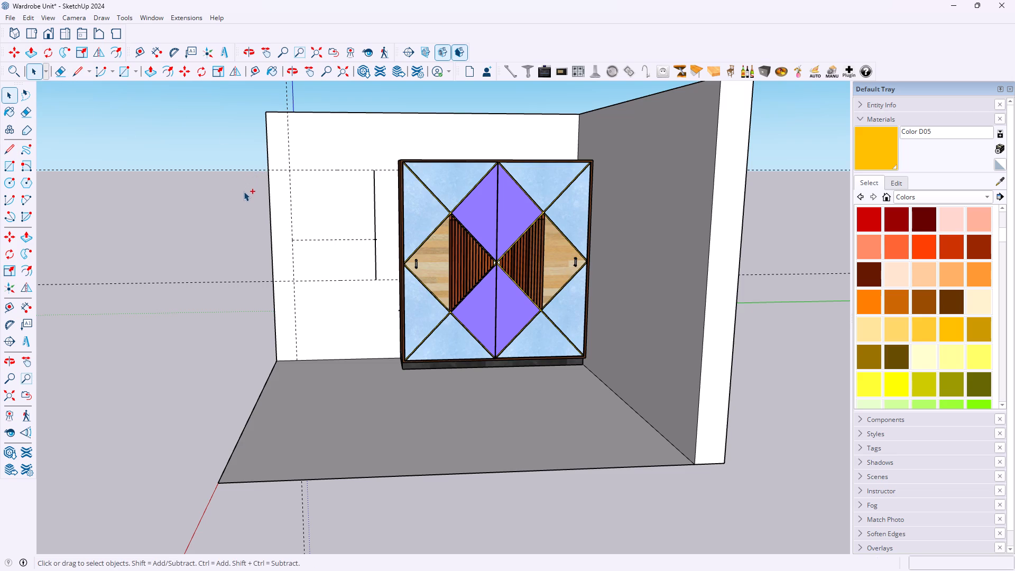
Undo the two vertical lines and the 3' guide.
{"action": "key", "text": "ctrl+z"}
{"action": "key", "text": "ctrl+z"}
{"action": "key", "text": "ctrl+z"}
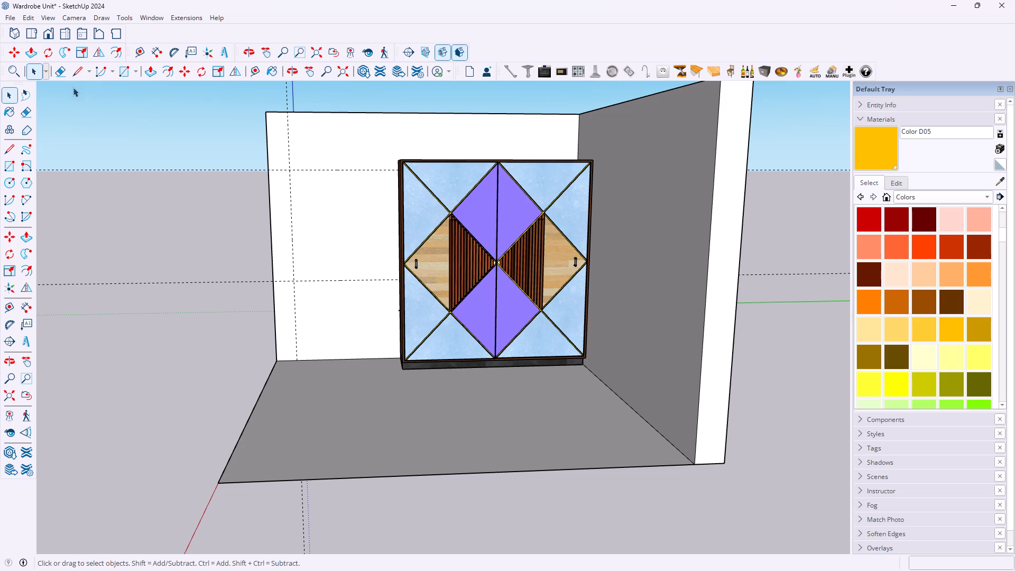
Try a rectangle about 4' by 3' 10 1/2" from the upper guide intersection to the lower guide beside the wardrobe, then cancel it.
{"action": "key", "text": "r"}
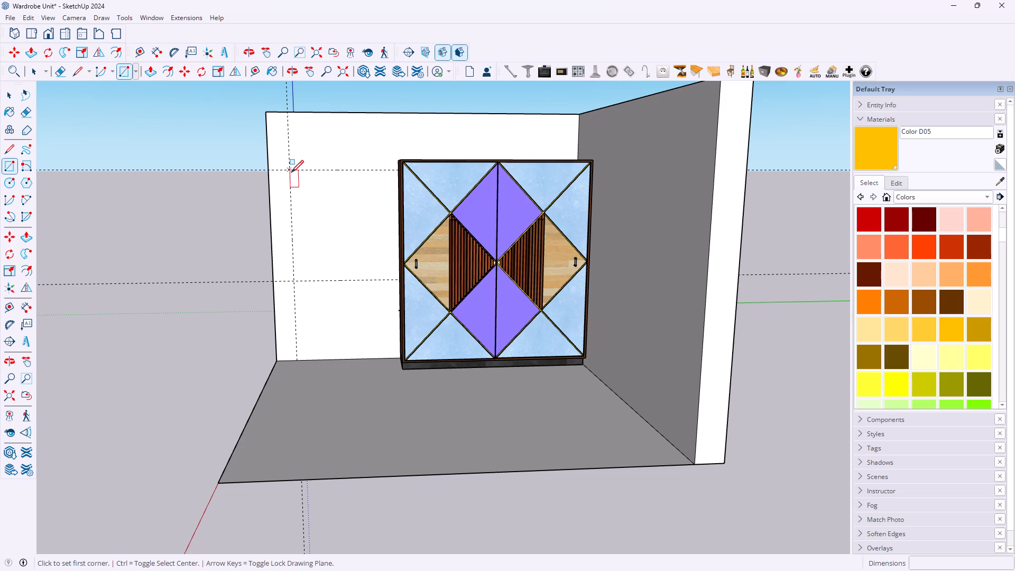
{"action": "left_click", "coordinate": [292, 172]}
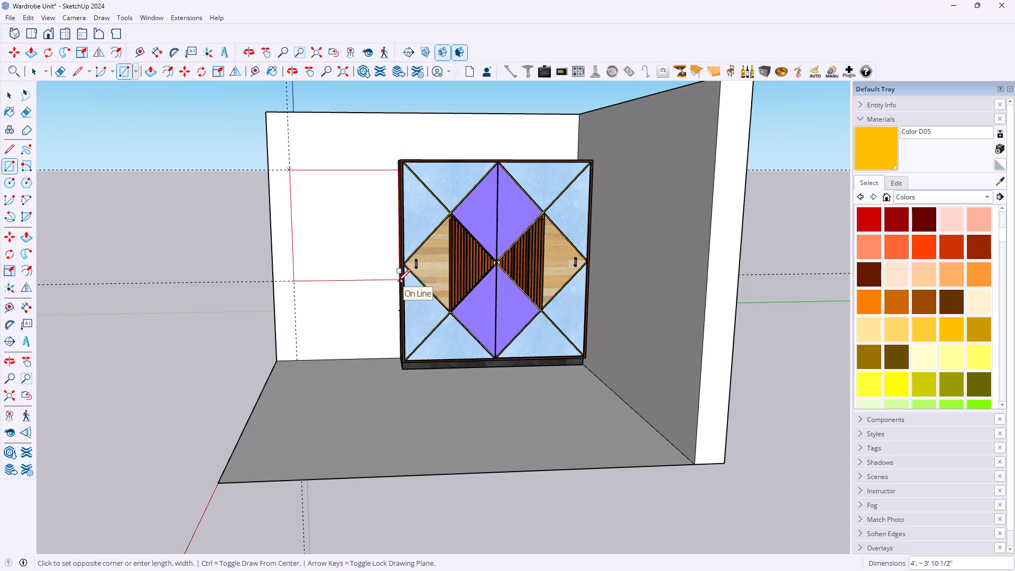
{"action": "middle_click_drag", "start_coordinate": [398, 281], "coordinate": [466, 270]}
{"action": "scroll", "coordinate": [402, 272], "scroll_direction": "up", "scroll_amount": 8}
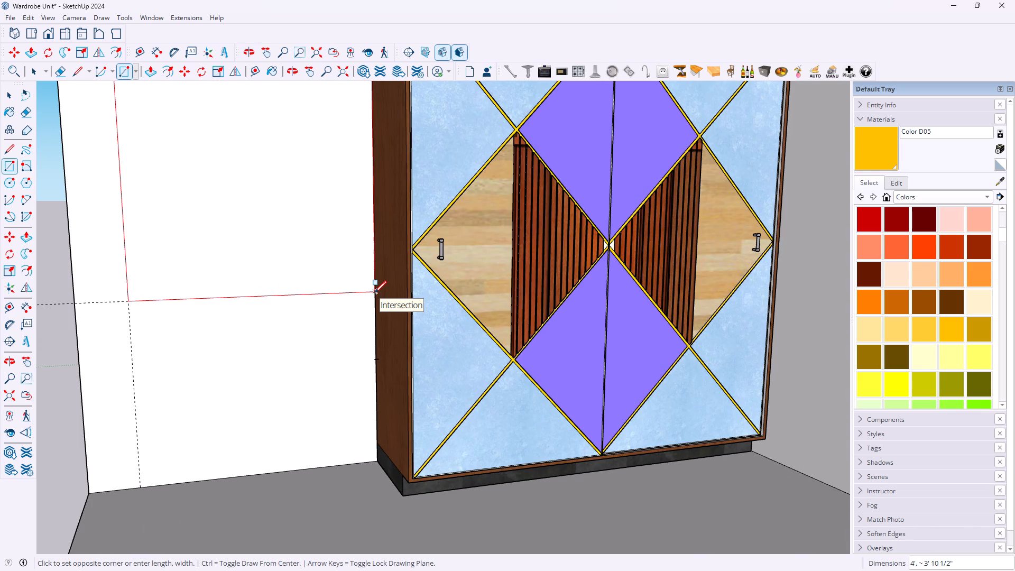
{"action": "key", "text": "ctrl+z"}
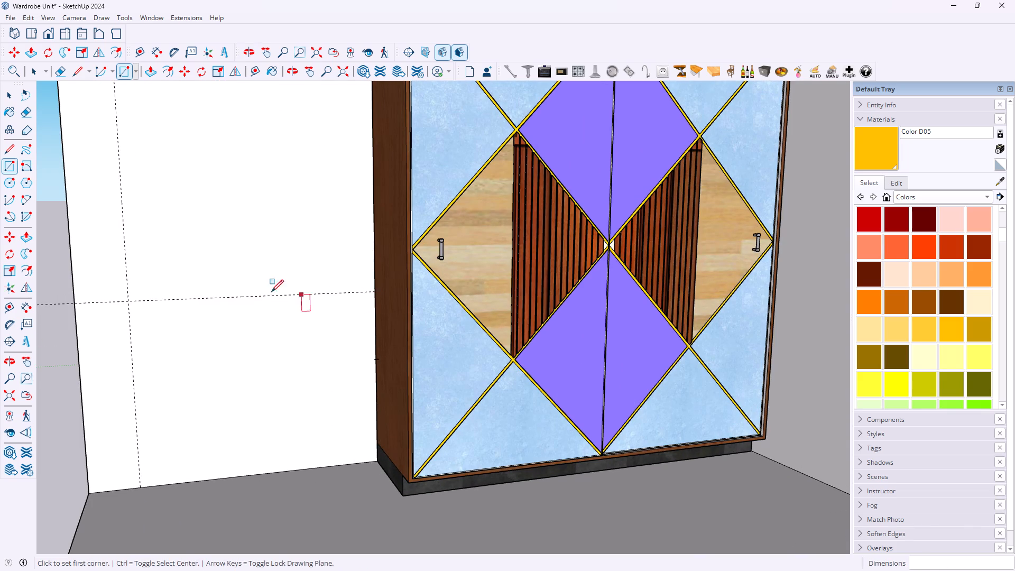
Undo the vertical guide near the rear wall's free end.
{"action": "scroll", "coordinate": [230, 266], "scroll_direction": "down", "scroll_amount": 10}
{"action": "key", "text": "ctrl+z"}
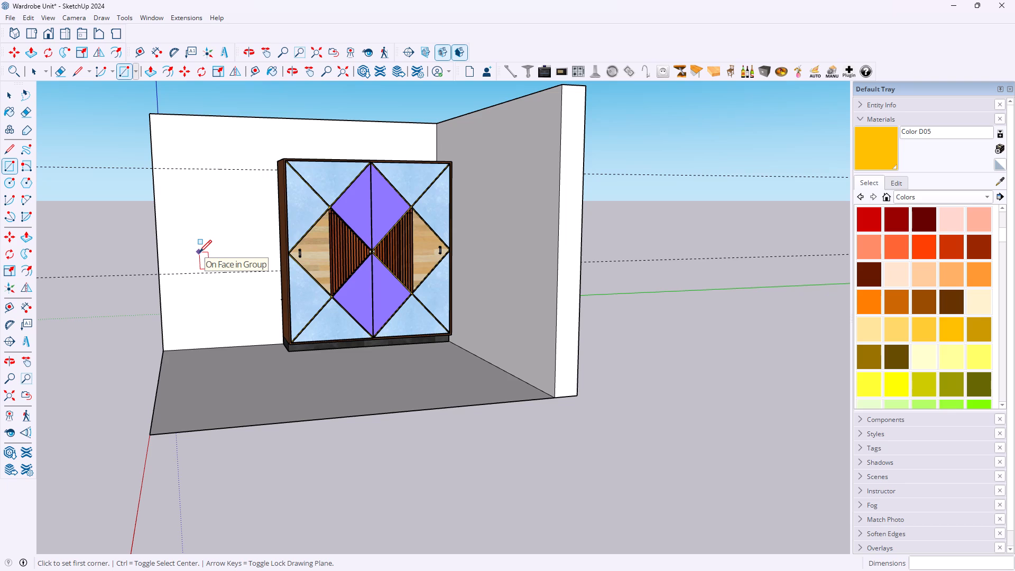
Examine the rear and side walls around the wardrobe from several angles.
{"action": "middle_click_drag", "start_coordinate": [199, 252], "coordinate": [167, 253]}
{"action": "scroll", "coordinate": [192, 244], "scroll_direction": "up", "scroll_amount": 3}
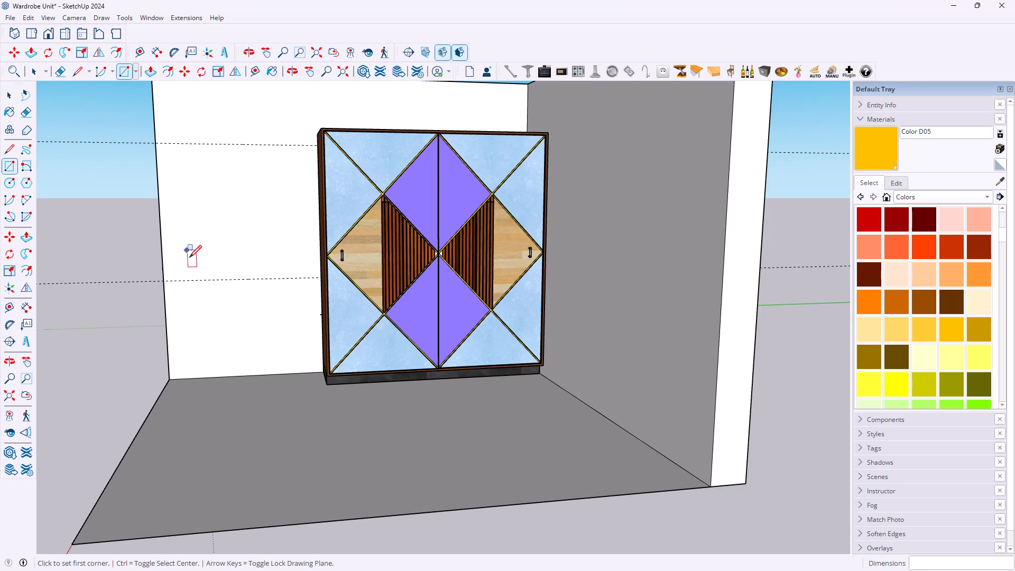
{"action": "scroll", "coordinate": [192, 266], "scroll_direction": "down", "scroll_amount": 3}
{"action": "middle_click_drag", "start_coordinate": [143, 272], "coordinate": [340, 280]}
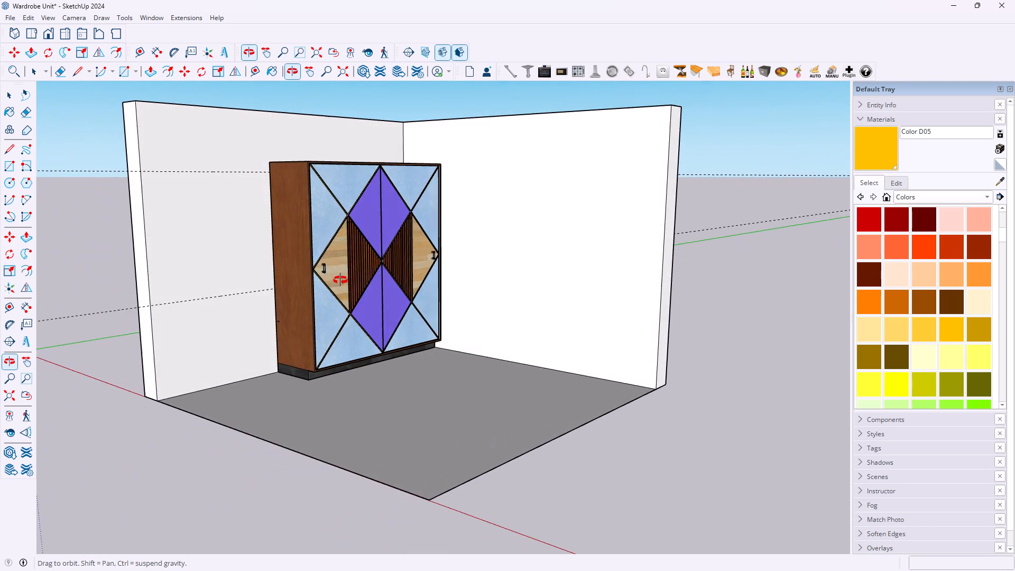
{"action": "middle_click_drag", "start_coordinate": [340, 280], "coordinate": [296, 285]}
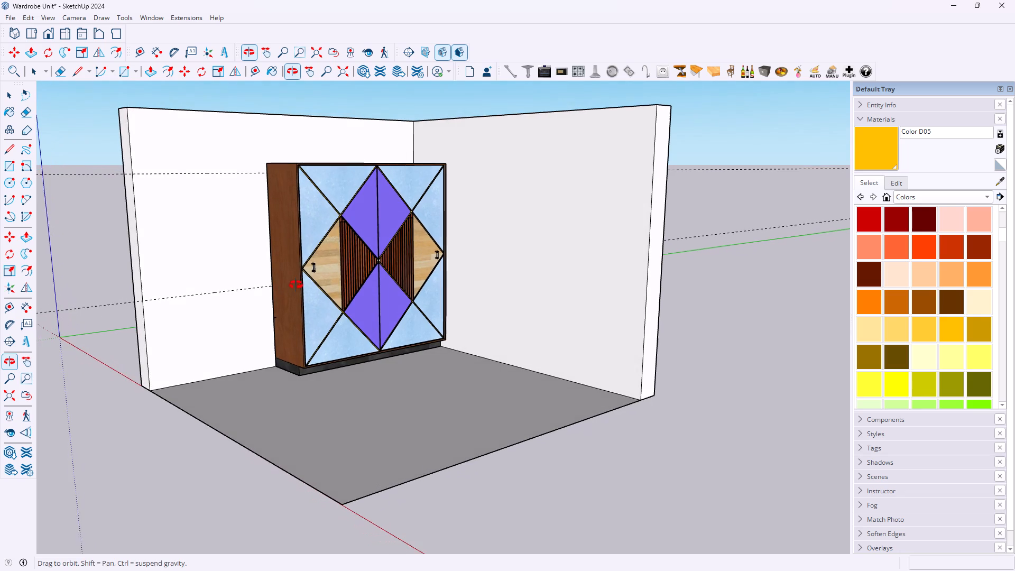
{"action": "middle_click_drag", "start_coordinate": [296, 285], "coordinate": [297, 285]}
{"action": "key", "text": "p"}
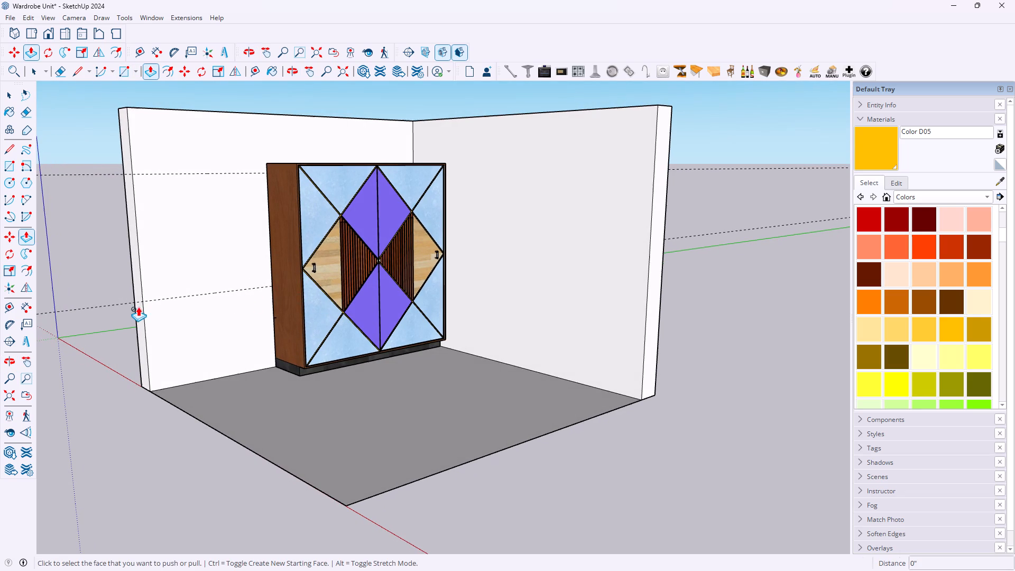
{"action": "middle_click_drag", "start_coordinate": [142, 307], "coordinate": [336, 308]}
{"action": "key", "text": "space"}
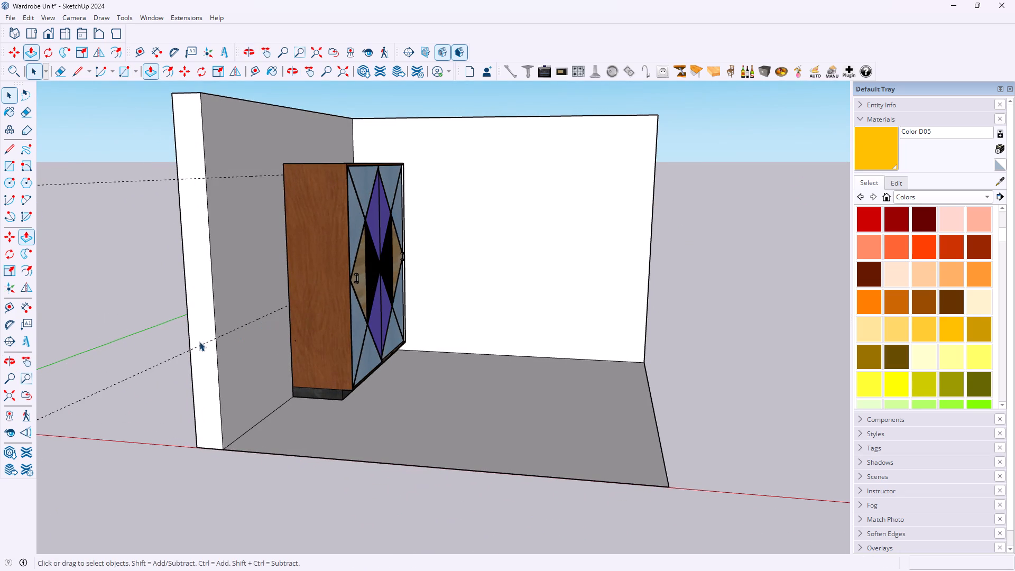
Open the room group and extend the free end face of the wall behind the wardrobe outward by 6".
{"action": "double_click", "coordinate": [204, 328]}
{"action": "left_click", "coordinate": [204, 327]}
{"action": "left_click", "coordinate": [204, 328]}
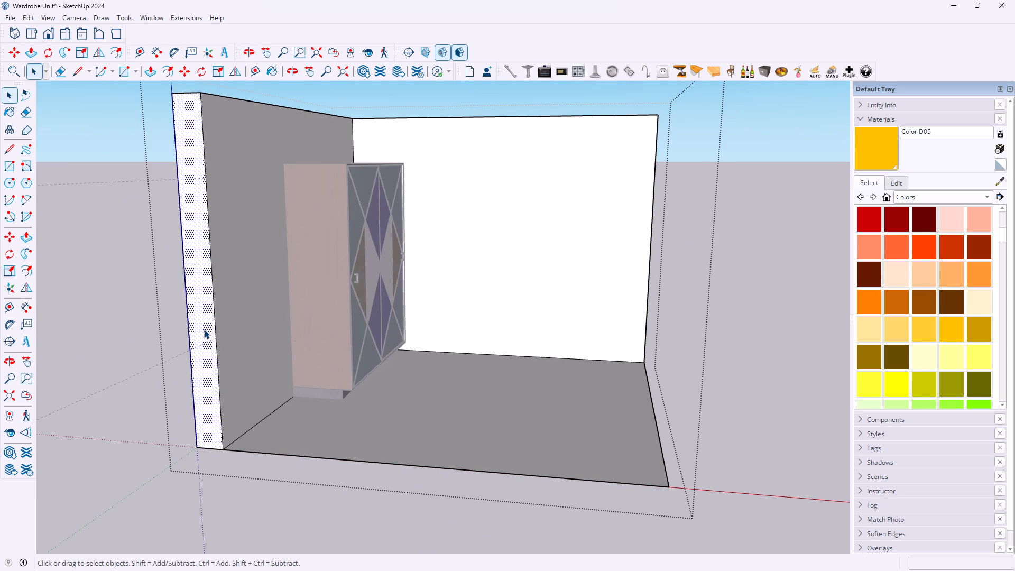
{"action": "left_click", "coordinate": [204, 329]}
{"action": "key", "text": "p"}
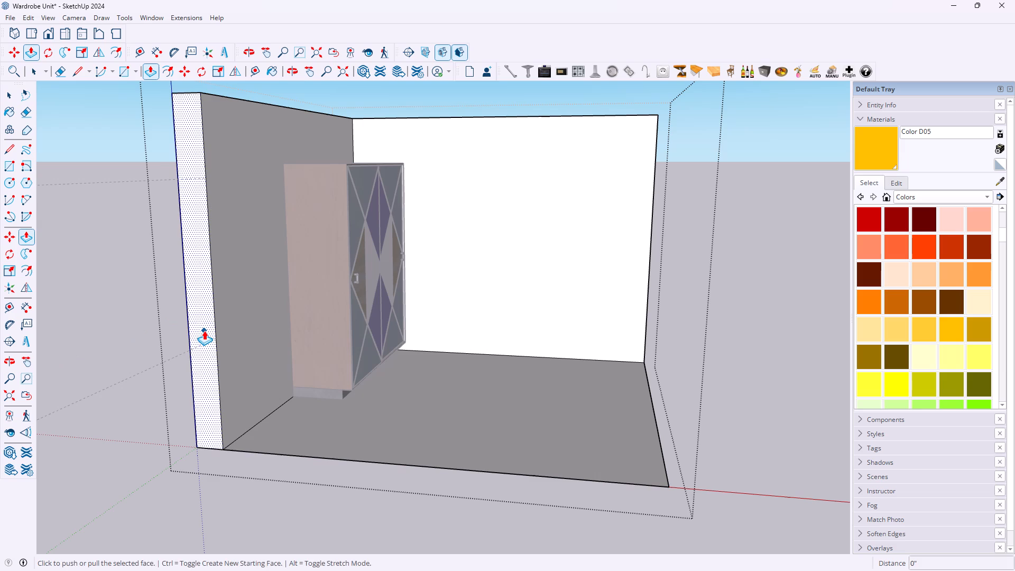
{"action": "left_click", "coordinate": [204, 330]}
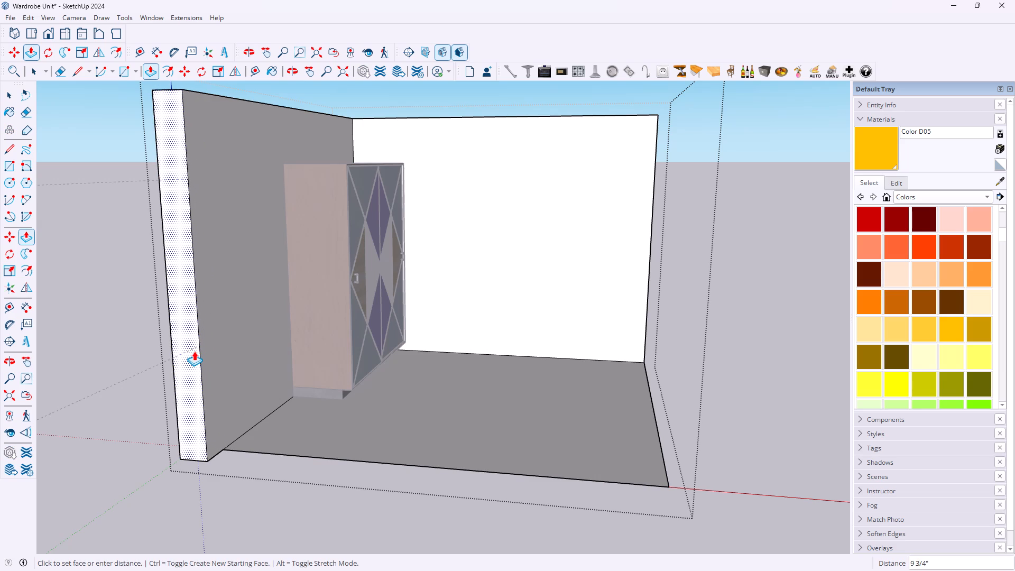
{"action": "key", "text": "6"}
{"action": "key", "text": "Return"}
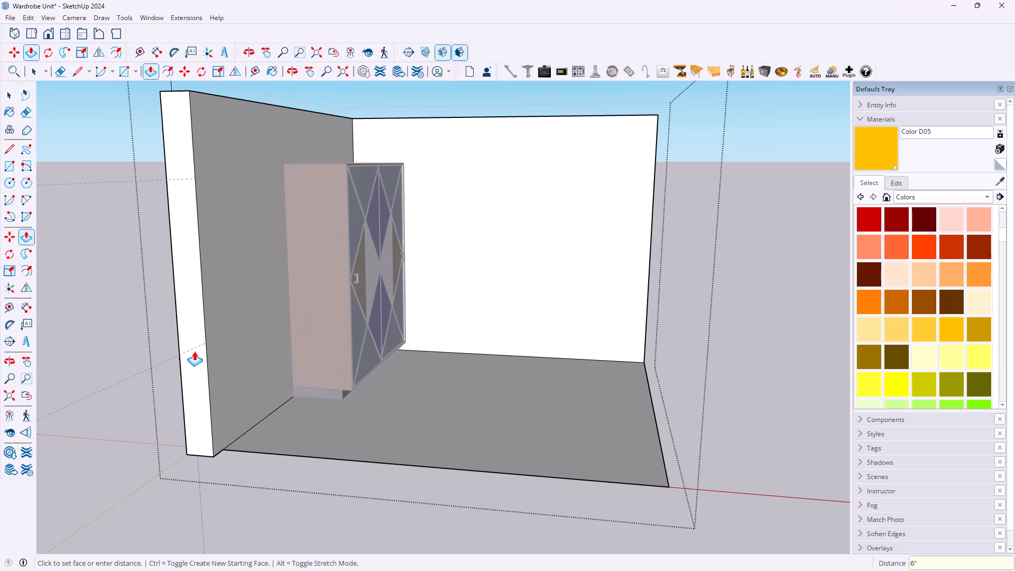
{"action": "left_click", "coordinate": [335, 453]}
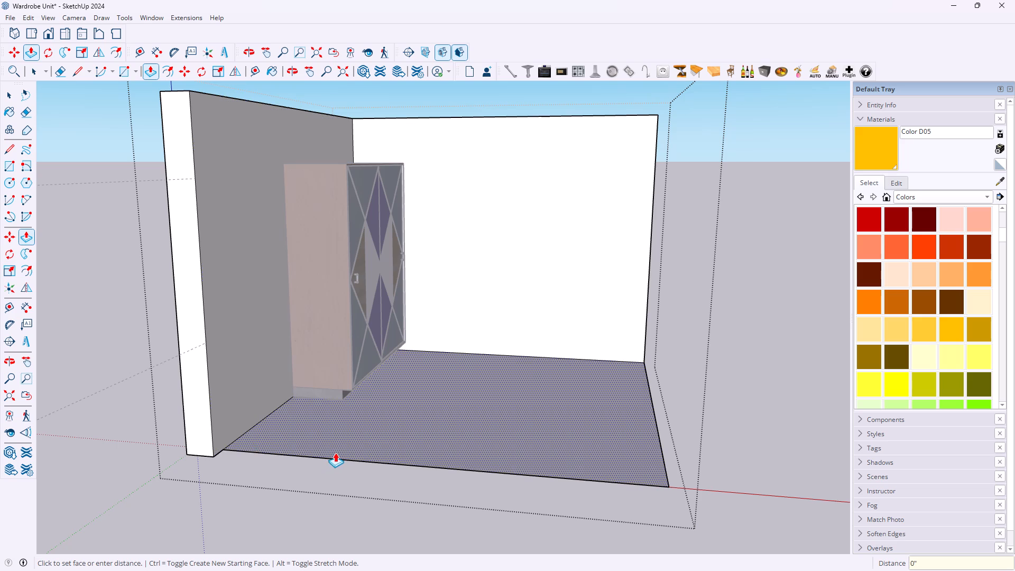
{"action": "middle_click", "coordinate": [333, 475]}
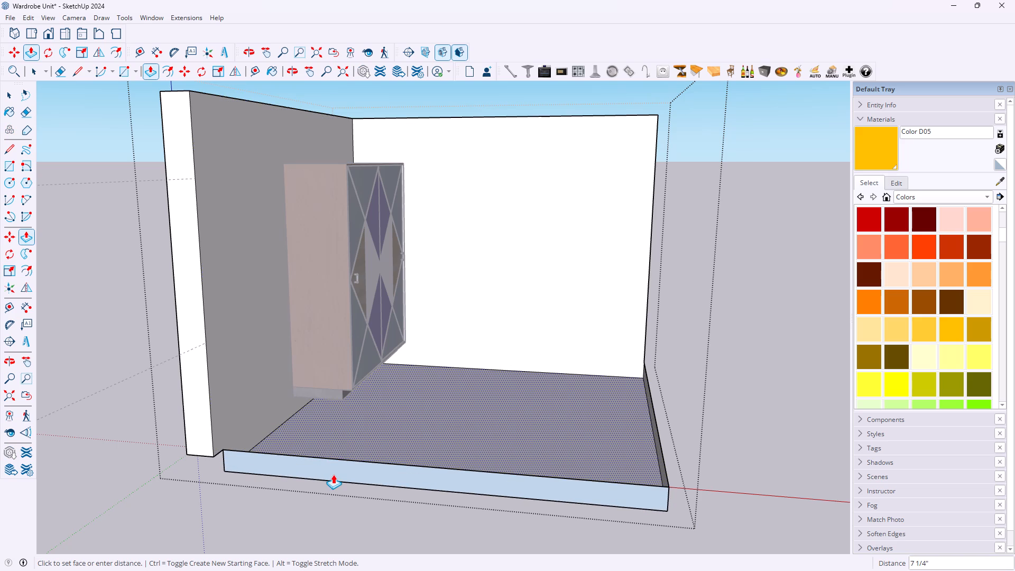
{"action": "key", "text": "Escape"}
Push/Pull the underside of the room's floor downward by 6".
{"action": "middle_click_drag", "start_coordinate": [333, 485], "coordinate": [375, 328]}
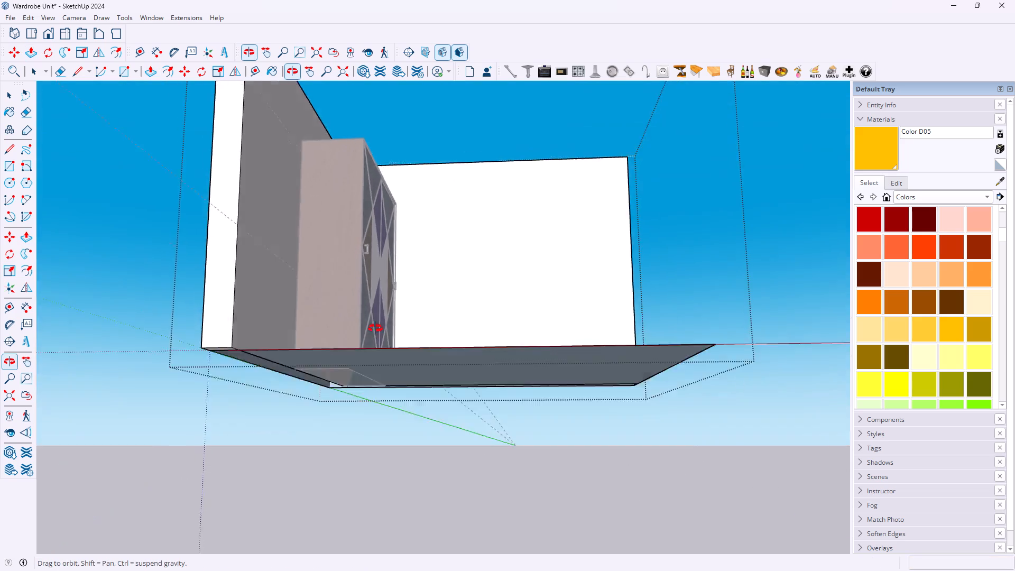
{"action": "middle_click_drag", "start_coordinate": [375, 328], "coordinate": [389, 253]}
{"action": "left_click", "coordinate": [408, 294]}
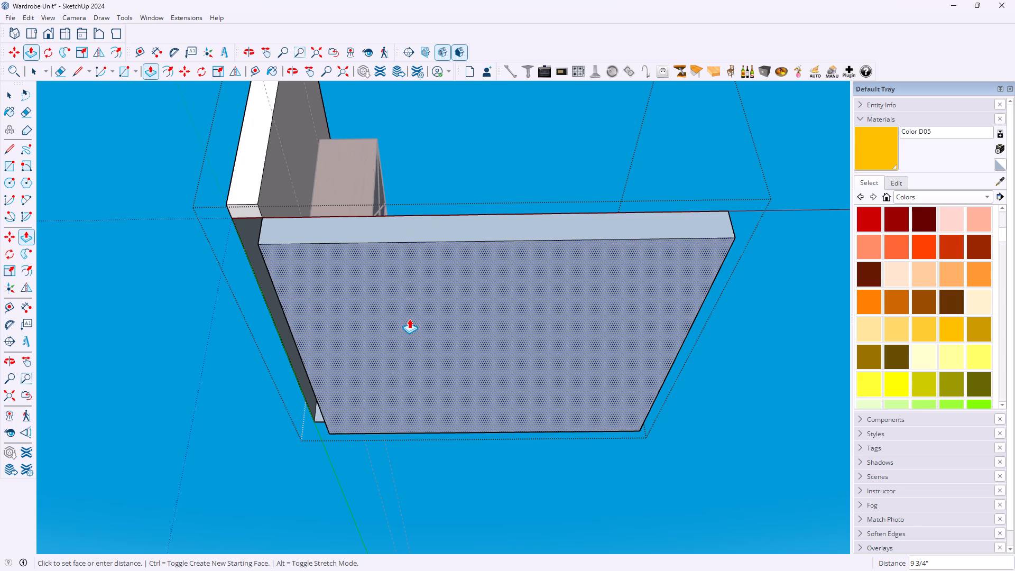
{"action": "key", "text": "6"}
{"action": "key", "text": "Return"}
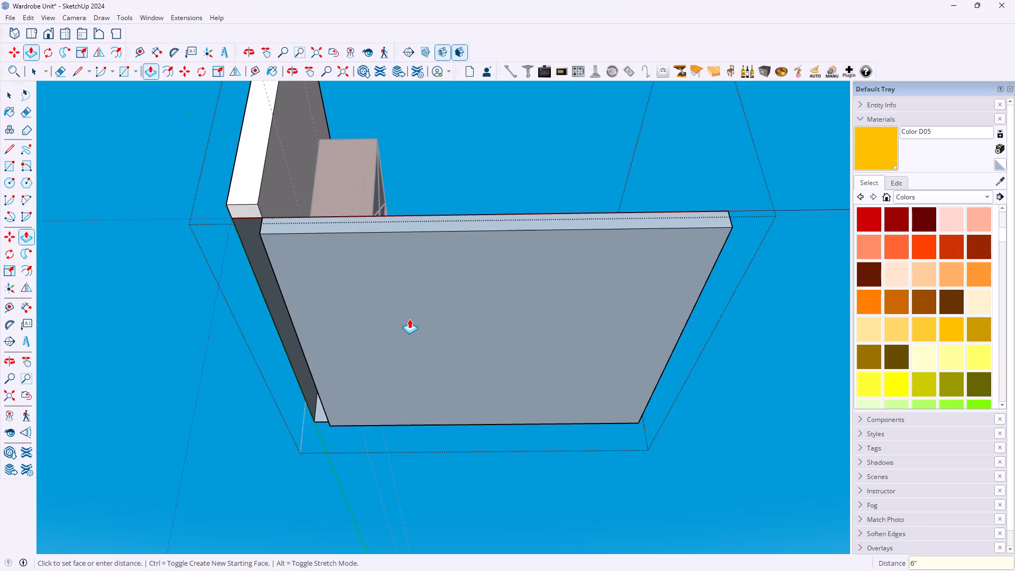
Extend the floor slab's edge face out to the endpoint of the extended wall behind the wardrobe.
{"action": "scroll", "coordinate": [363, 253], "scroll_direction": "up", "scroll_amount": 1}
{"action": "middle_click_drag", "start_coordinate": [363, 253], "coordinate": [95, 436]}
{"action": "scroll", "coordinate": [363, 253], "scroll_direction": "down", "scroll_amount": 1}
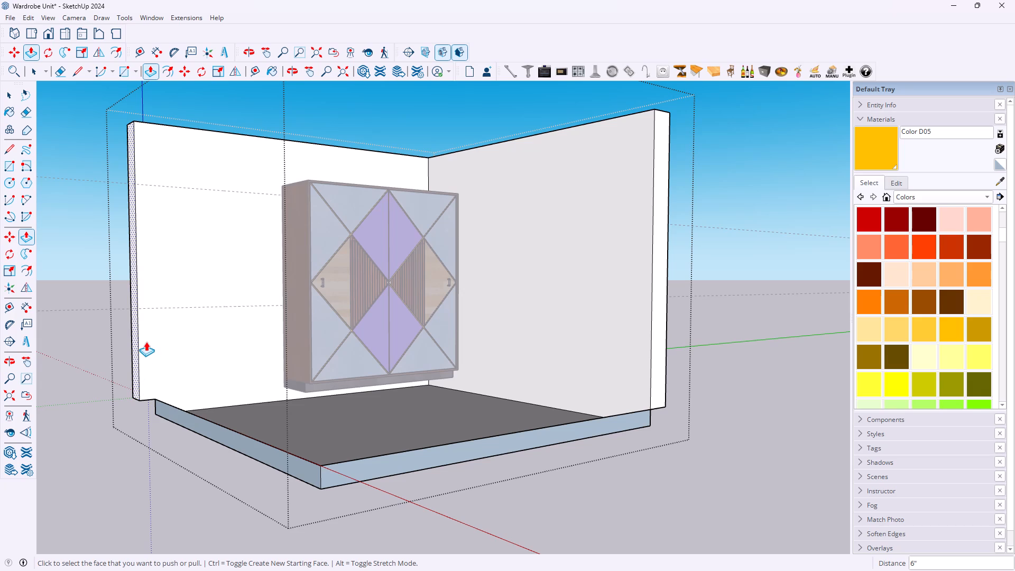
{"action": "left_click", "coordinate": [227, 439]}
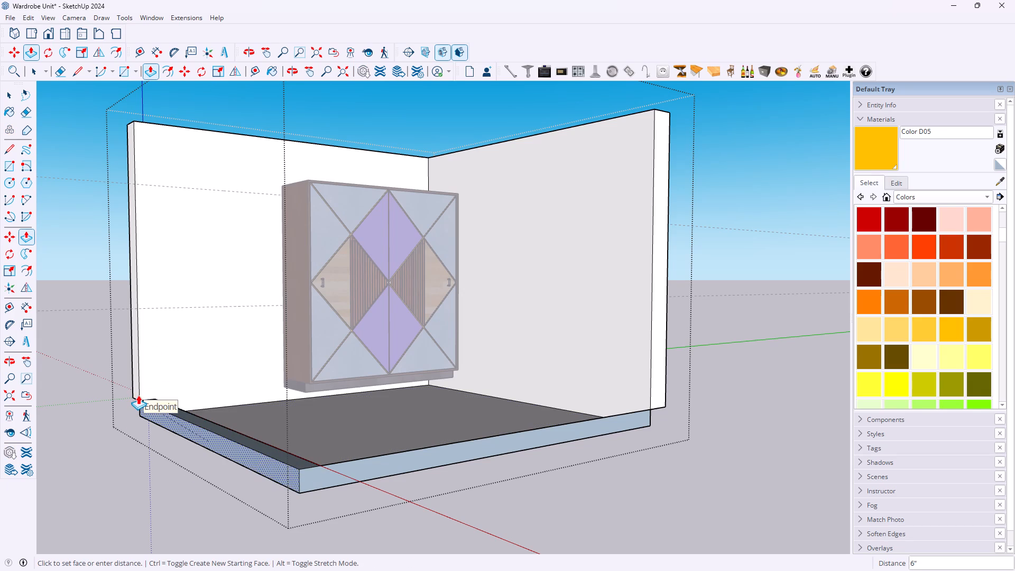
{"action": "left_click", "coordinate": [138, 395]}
Examine the floor slab's extended edge and its junction with the wall end from several angles.
{"action": "middle_click_drag", "start_coordinate": [209, 414], "coordinate": [109, 437]}
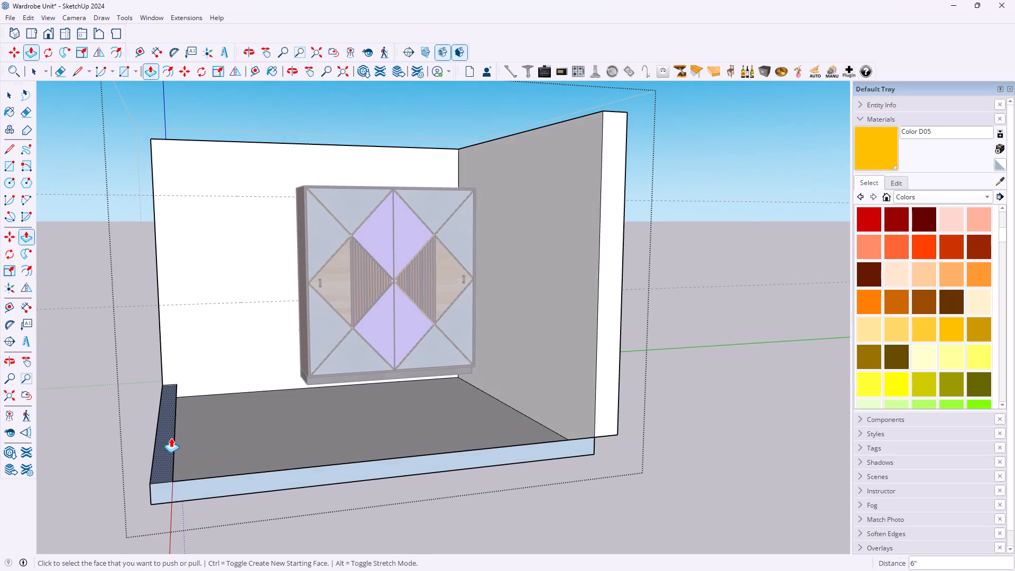
{"action": "scroll", "coordinate": [172, 438], "scroll_direction": "up", "scroll_amount": 11}
{"action": "middle_click_drag", "start_coordinate": [205, 429], "coordinate": [147, 405]}
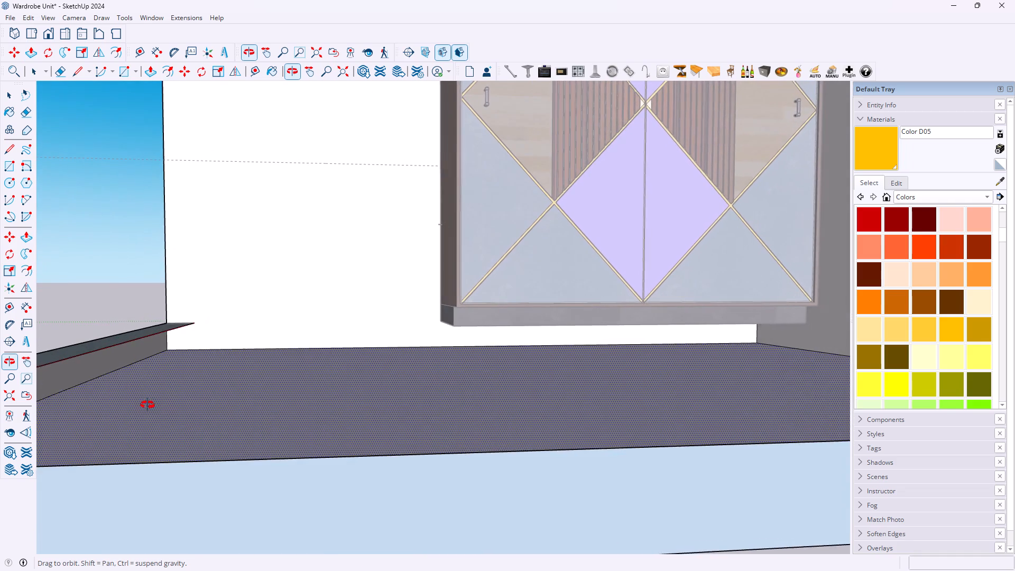
{"action": "middle_click_drag", "start_coordinate": [147, 405], "coordinate": [156, 407]}
{"action": "scroll", "coordinate": [196, 411], "scroll_direction": "down", "scroll_amount": 3}
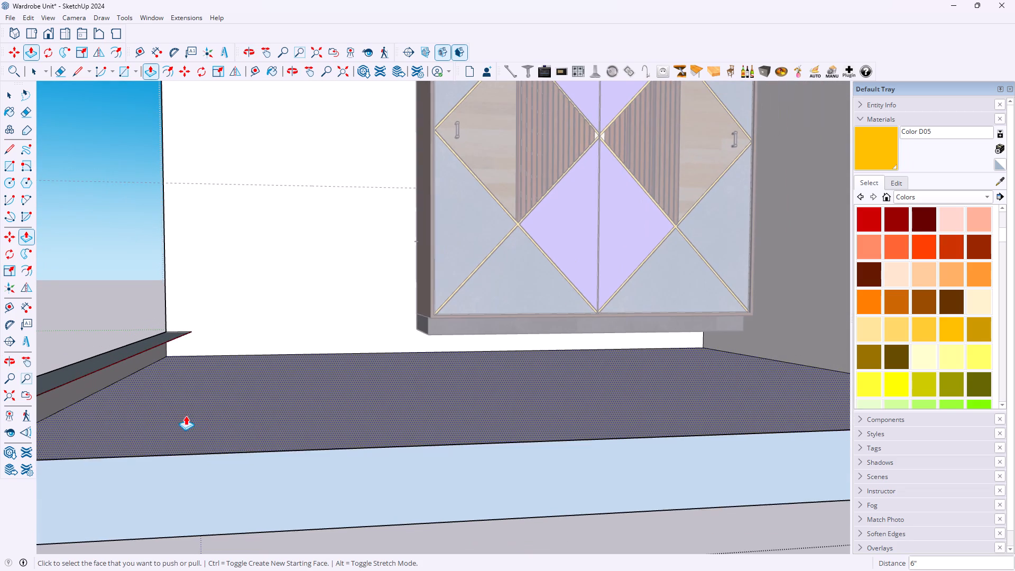
{"action": "scroll", "coordinate": [183, 417], "scroll_direction": "down", "scroll_amount": 3}
{"action": "middle_click_drag", "start_coordinate": [184, 422], "coordinate": [282, 403]}
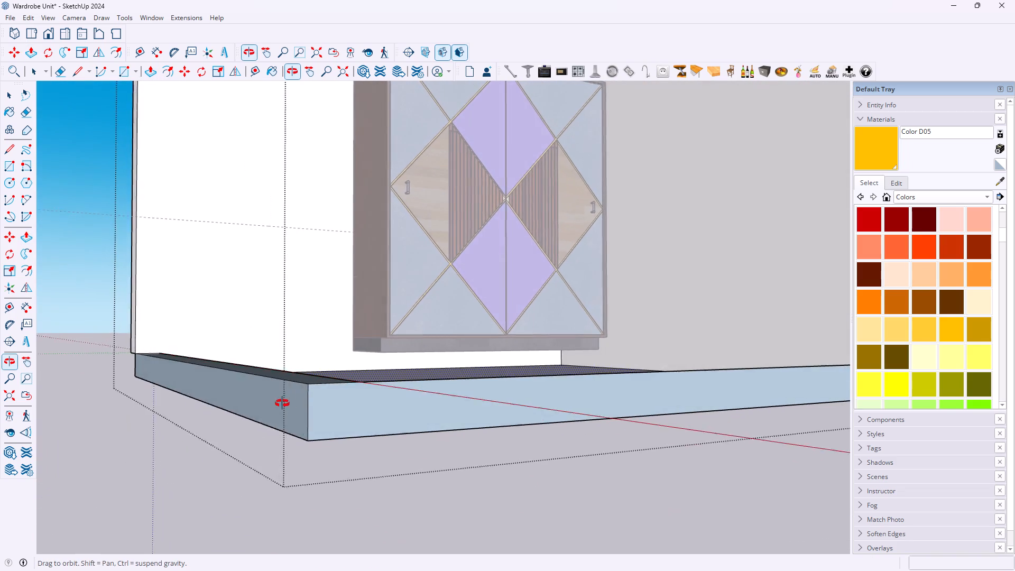
{"action": "middle_click_drag", "start_coordinate": [282, 403], "coordinate": [227, 401]}
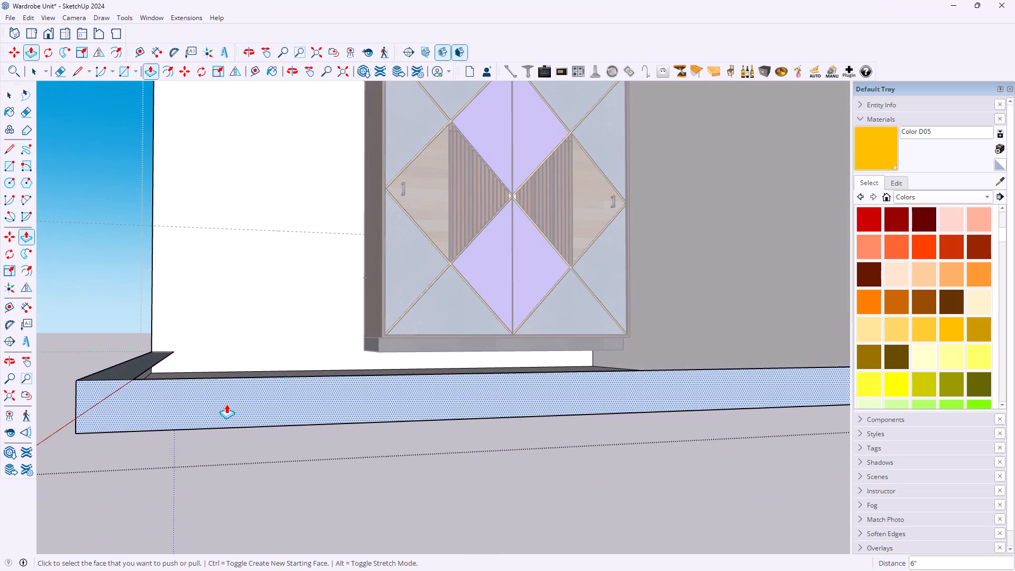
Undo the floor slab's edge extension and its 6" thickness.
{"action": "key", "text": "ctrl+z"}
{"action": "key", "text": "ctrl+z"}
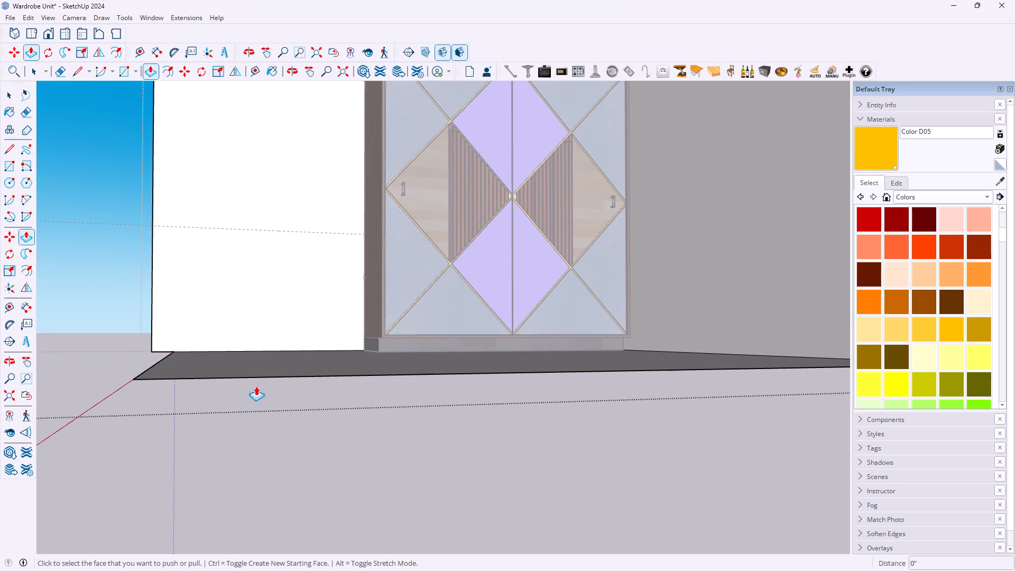
Select the floor together with all the connected wall geometry inside the room group.
{"action": "middle_click_drag", "start_coordinate": [225, 360], "coordinate": [259, 376]}
{"action": "key", "text": "space"}
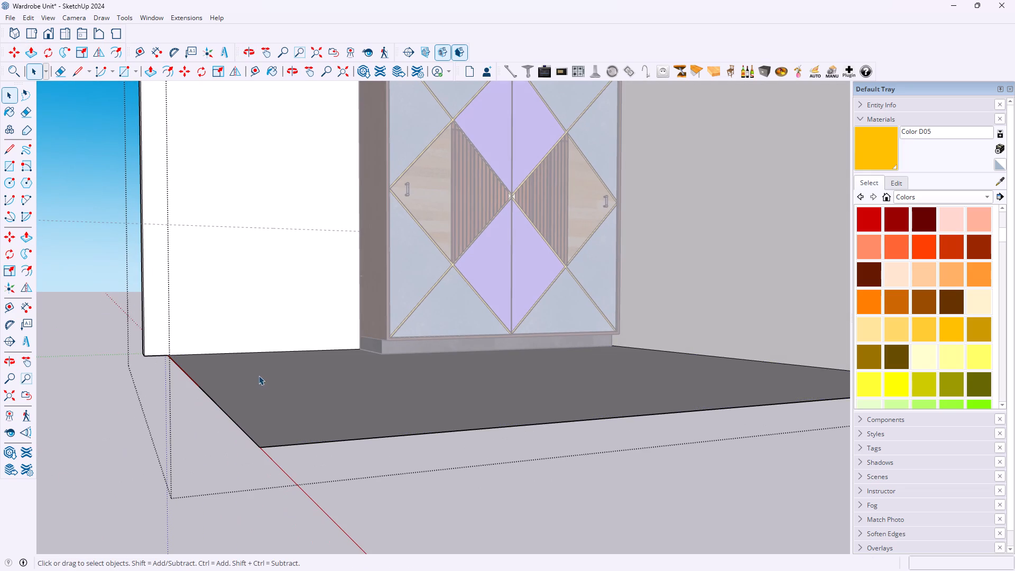
{"action": "triple_click", "coordinate": [307, 378]}
{"action": "triple_click", "coordinate": [307, 378]}
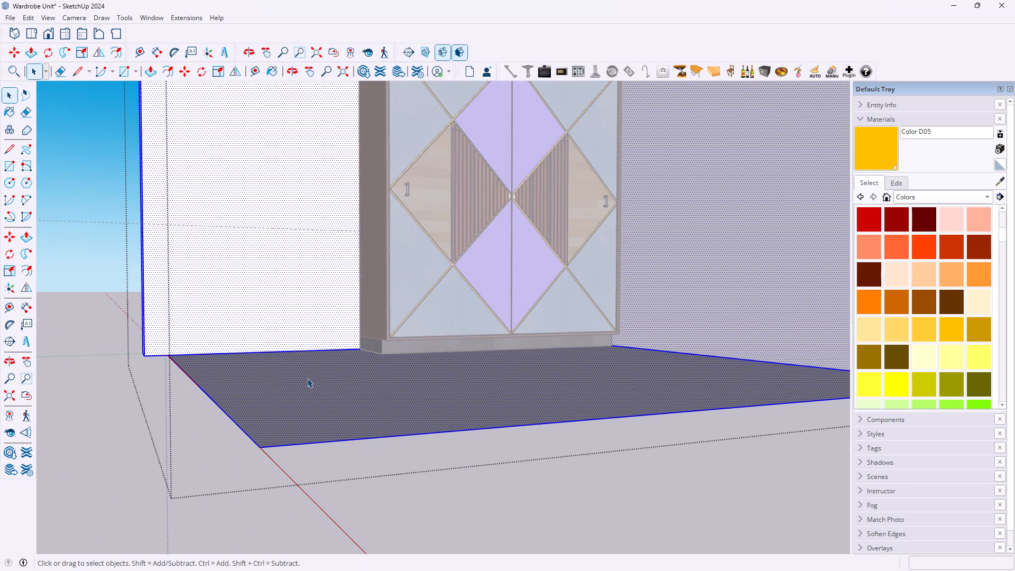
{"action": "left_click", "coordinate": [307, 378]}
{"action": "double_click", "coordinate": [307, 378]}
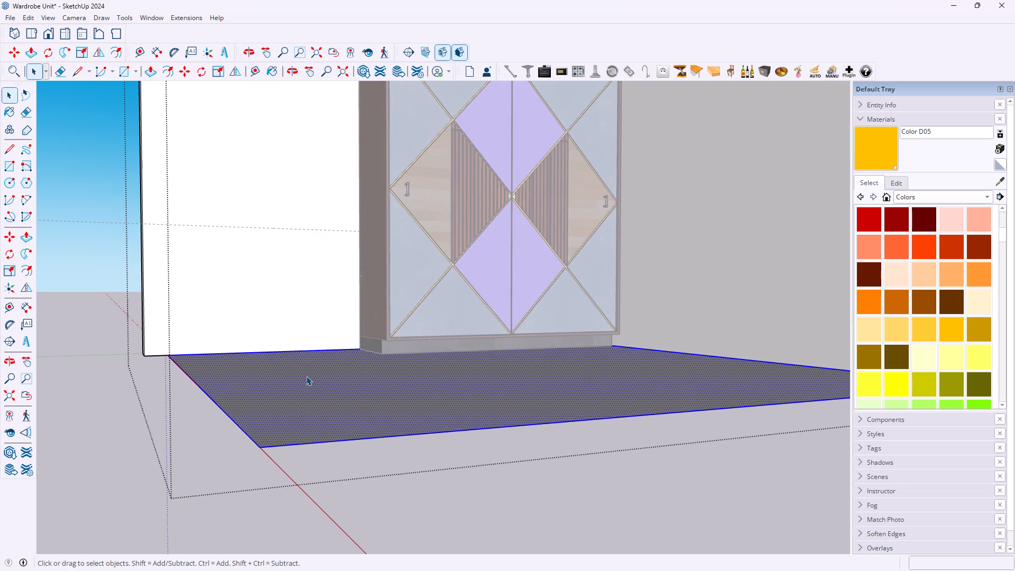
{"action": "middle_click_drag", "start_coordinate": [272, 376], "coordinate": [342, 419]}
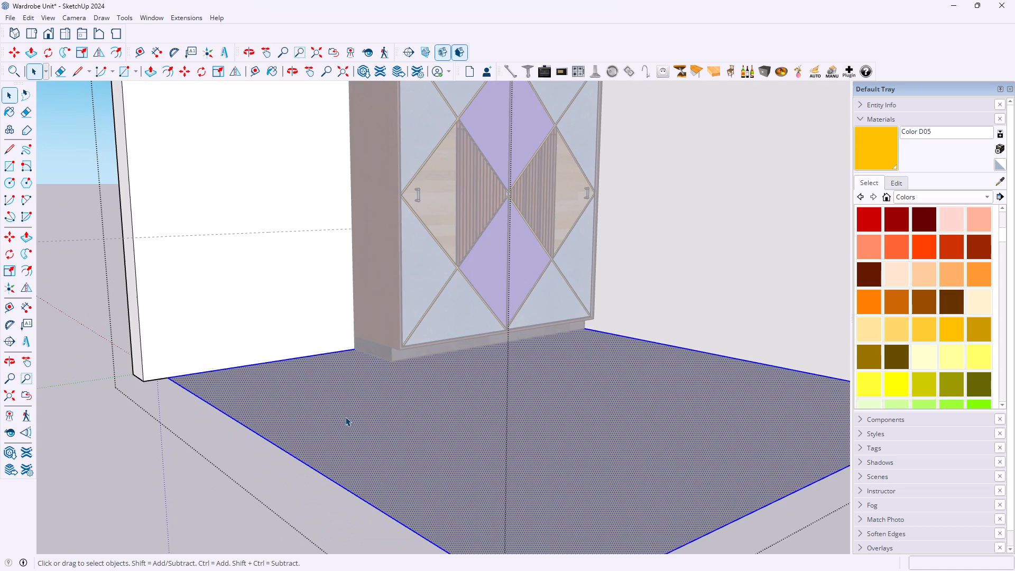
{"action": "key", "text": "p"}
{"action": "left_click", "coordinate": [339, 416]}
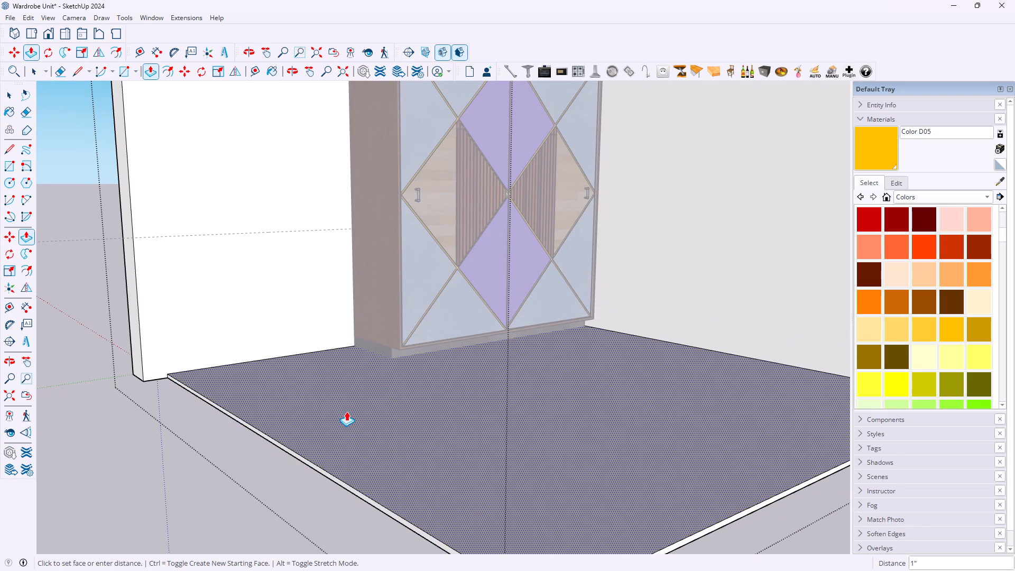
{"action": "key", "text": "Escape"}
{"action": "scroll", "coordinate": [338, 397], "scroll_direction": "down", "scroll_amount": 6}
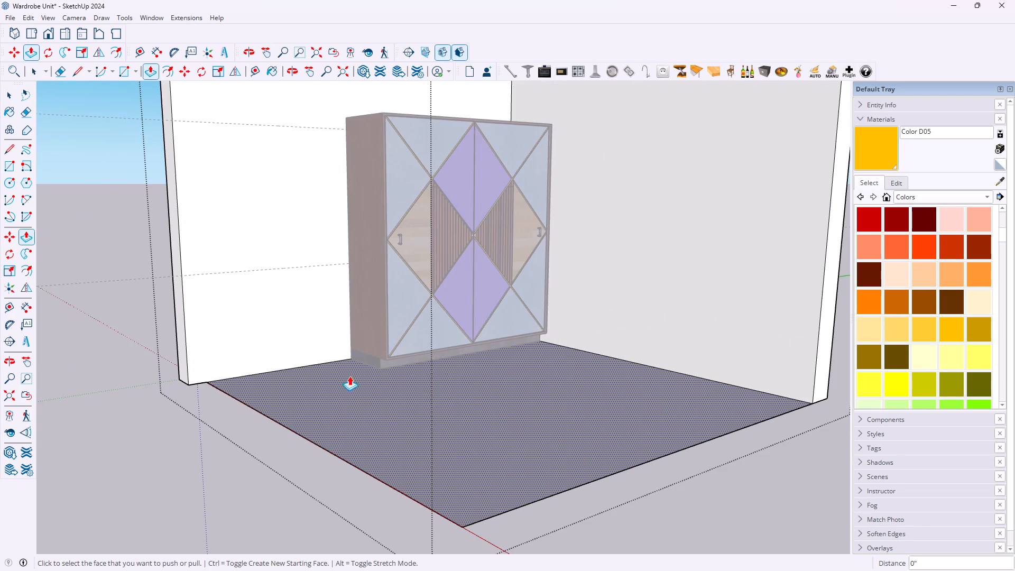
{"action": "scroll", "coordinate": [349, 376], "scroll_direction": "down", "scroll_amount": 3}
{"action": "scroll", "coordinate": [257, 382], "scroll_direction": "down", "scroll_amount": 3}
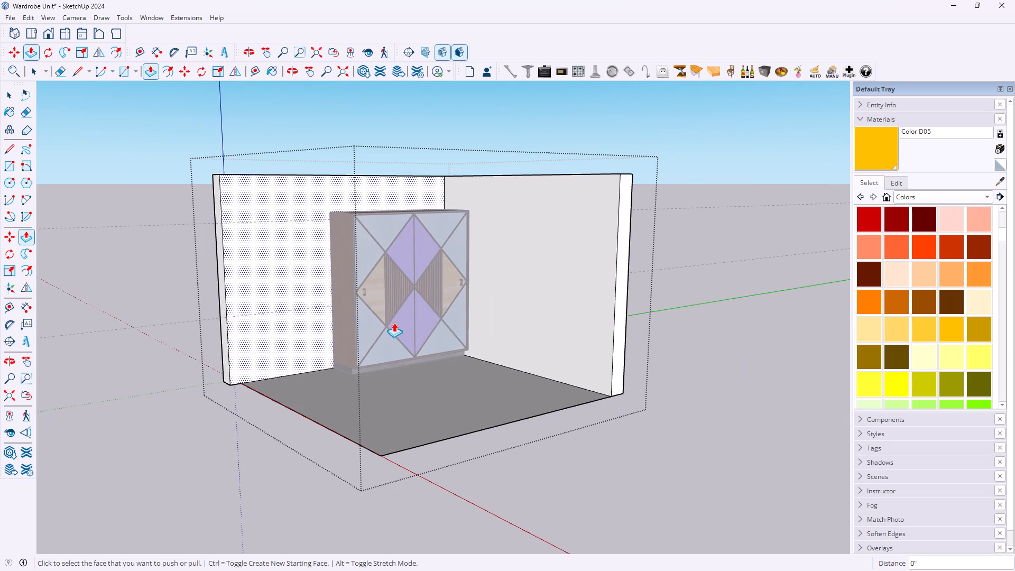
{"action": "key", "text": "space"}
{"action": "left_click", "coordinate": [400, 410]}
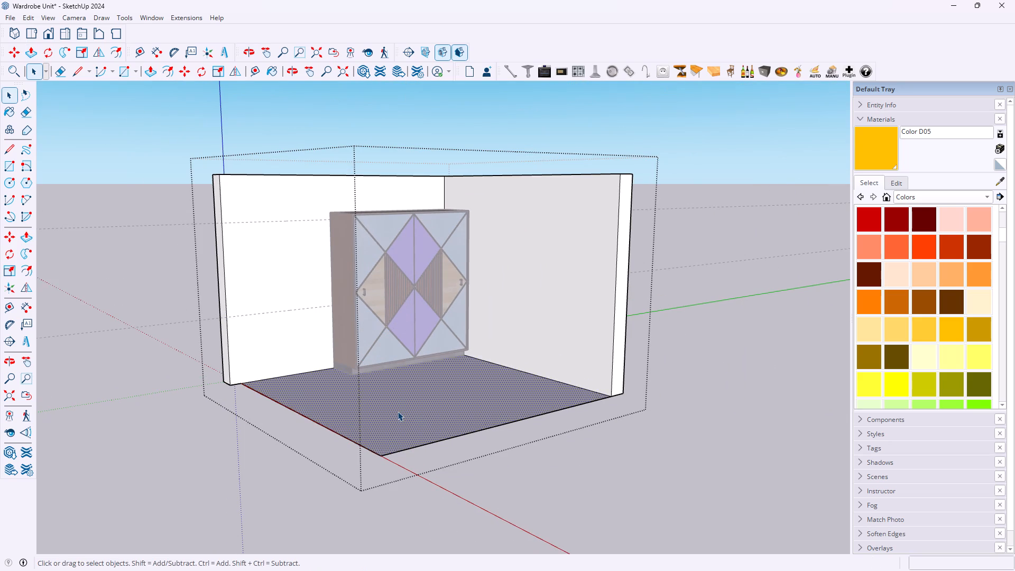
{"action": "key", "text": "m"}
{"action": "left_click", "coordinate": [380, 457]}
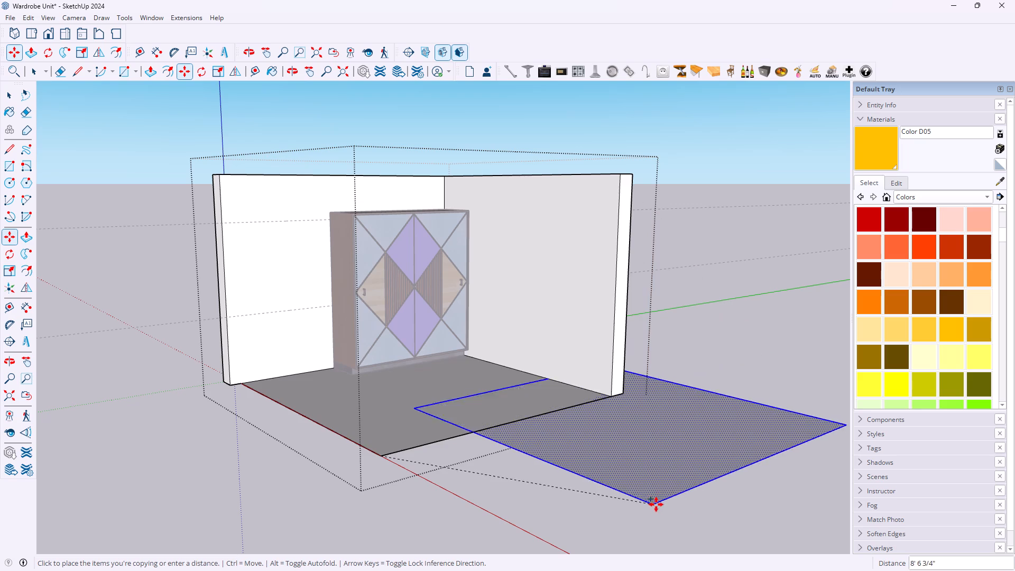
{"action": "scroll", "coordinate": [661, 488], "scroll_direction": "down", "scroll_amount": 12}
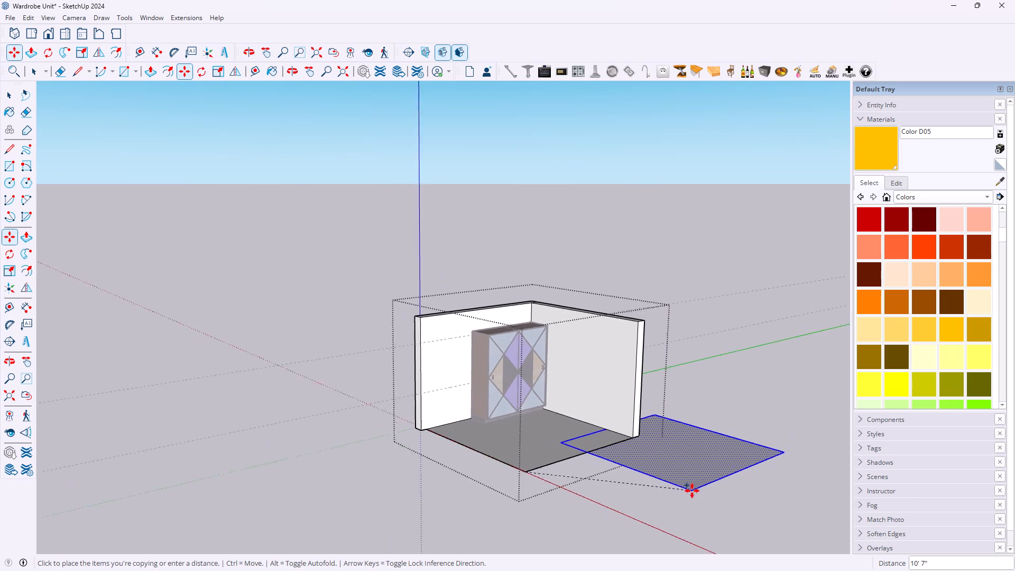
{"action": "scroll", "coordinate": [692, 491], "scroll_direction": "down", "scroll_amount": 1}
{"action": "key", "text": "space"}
Leave the room group and delete the whole group of floor and two walls, keeping the wardrobe.
{"action": "double_click", "coordinate": [755, 455]}
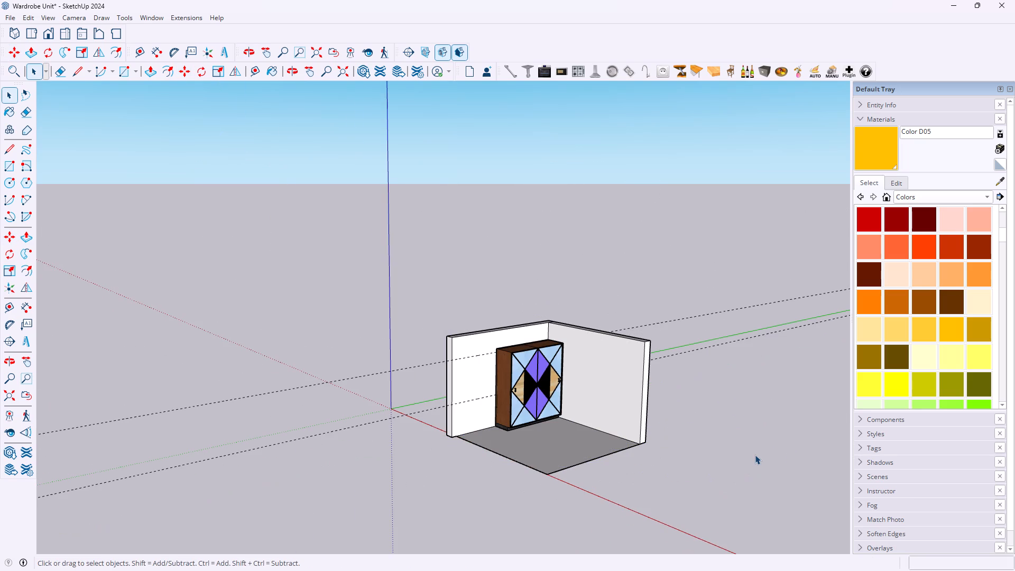
{"action": "left_click", "coordinate": [551, 459]}
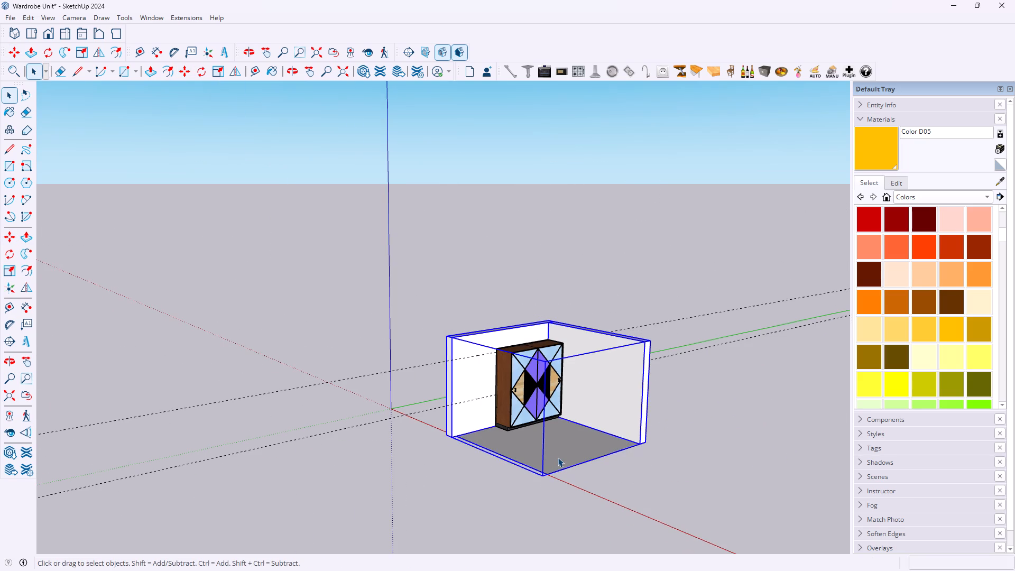
{"action": "middle_click_drag", "start_coordinate": [558, 457], "coordinate": [707, 455]}
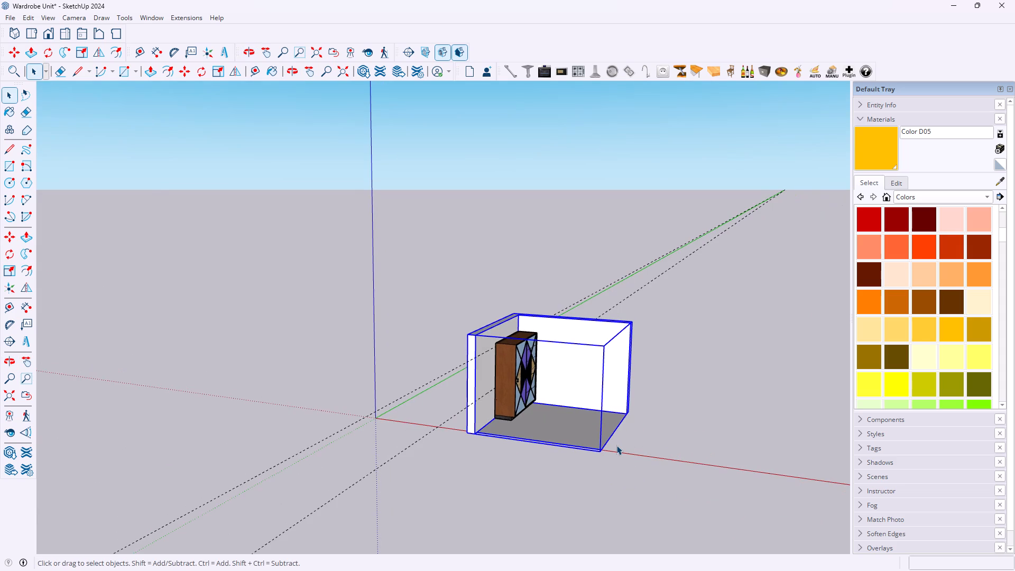
{"action": "key", "text": "Delete"}
Erase the dashed guide lines running past the base of the wardrobe.
{"action": "middle_click_drag", "start_coordinate": [598, 421], "coordinate": [710, 420]}
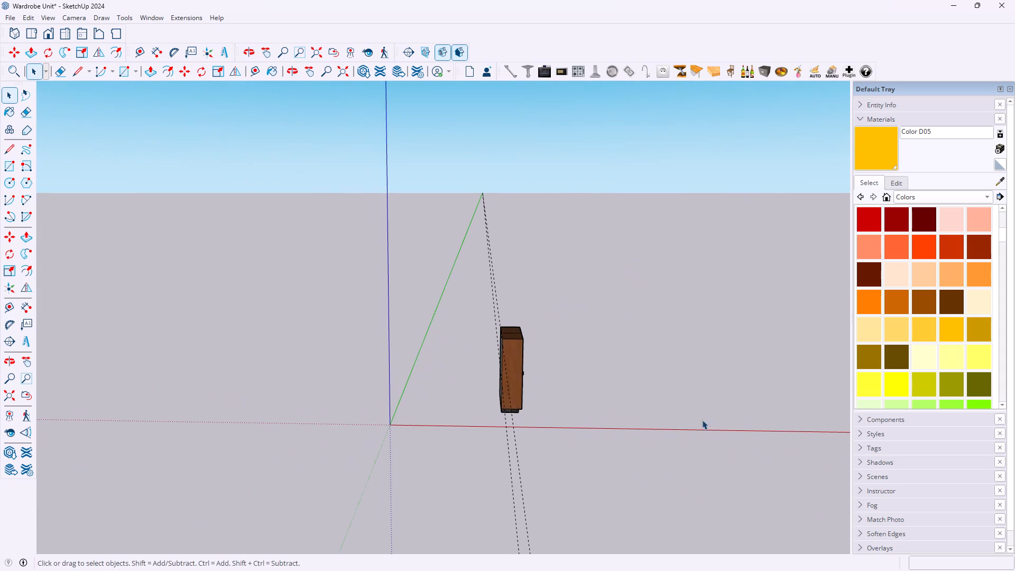
{"action": "key", "text": "e"}
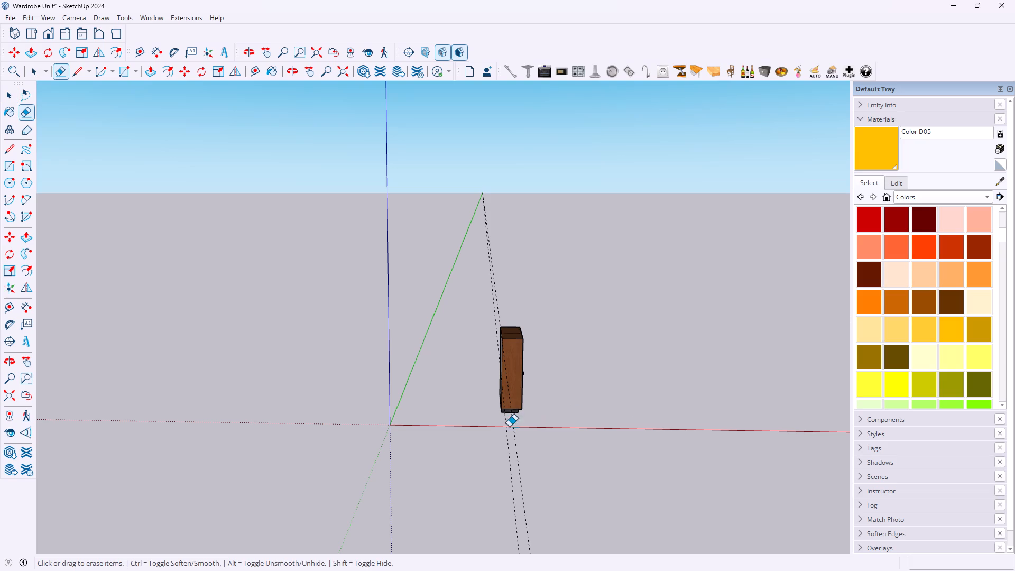
{"action": "left_click_drag", "start_coordinate": [486, 432], "coordinate": [577, 454]}
Draw a 13' by 13' rectangle on the ground from the origin towards the wardrobe as the new floor.
{"action": "middle_click_drag", "start_coordinate": [648, 418], "coordinate": [579, 415]}
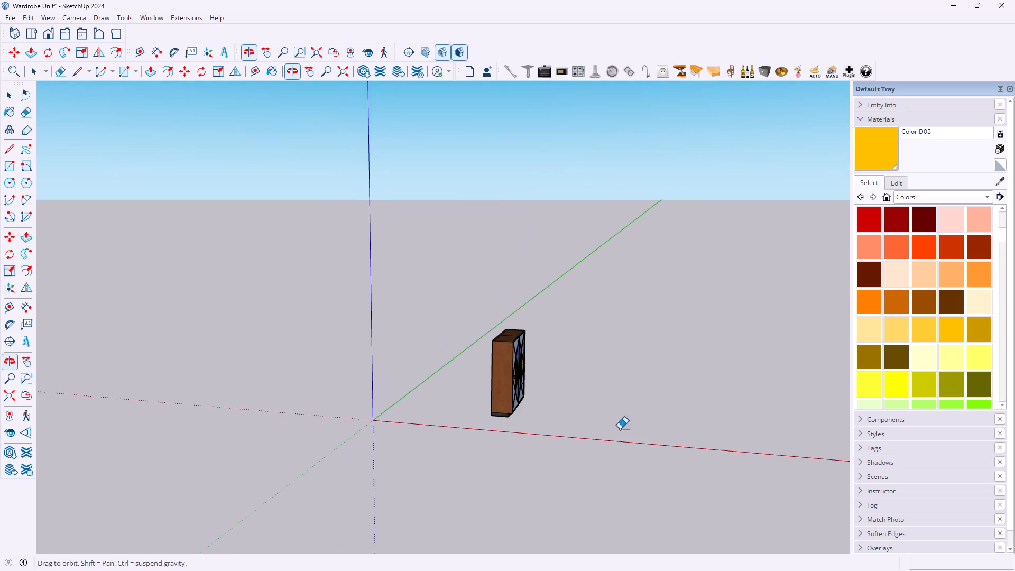
{"action": "scroll", "coordinate": [609, 427], "scroll_direction": "up", "scroll_amount": 2}
{"action": "middle_click_drag", "start_coordinate": [613, 427], "coordinate": [643, 428]}
{"action": "scroll", "coordinate": [661, 432], "scroll_direction": "up", "scroll_amount": 3}
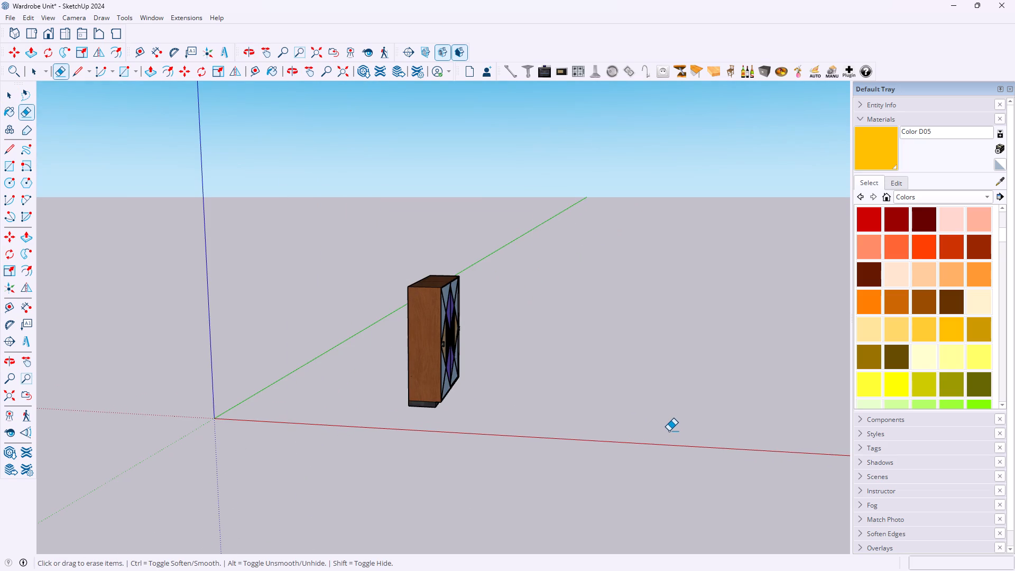
{"action": "key", "text": "r"}
{"action": "middle_click_drag", "start_coordinate": [576, 414], "coordinate": [634, 440]}
{"action": "scroll", "coordinate": [622, 438], "scroll_direction": "up", "scroll_amount": 1}
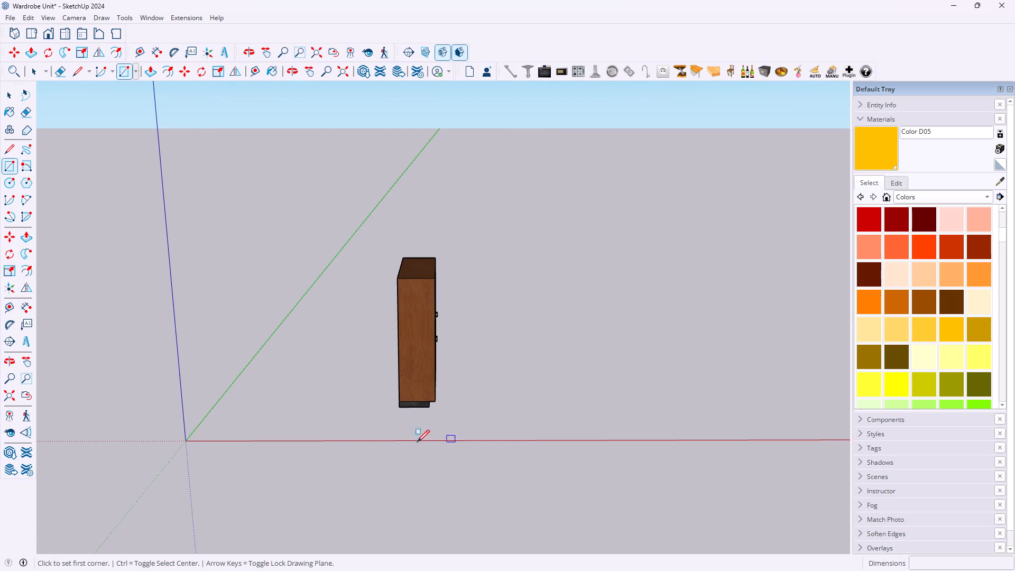
{"action": "middle_click_drag", "start_coordinate": [257, 443], "coordinate": [331, 444]}
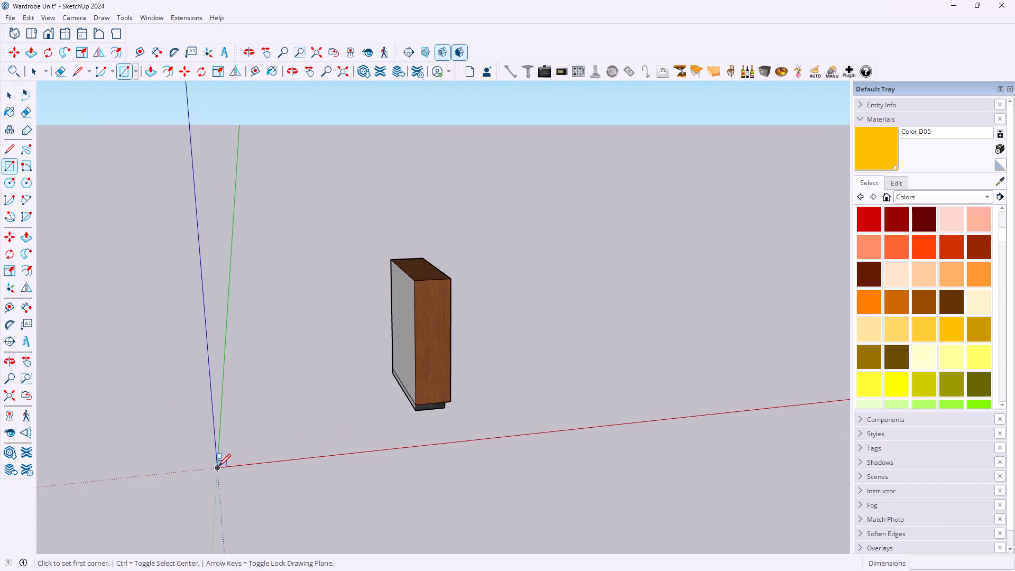
{"action": "left_click", "coordinate": [218, 466]}
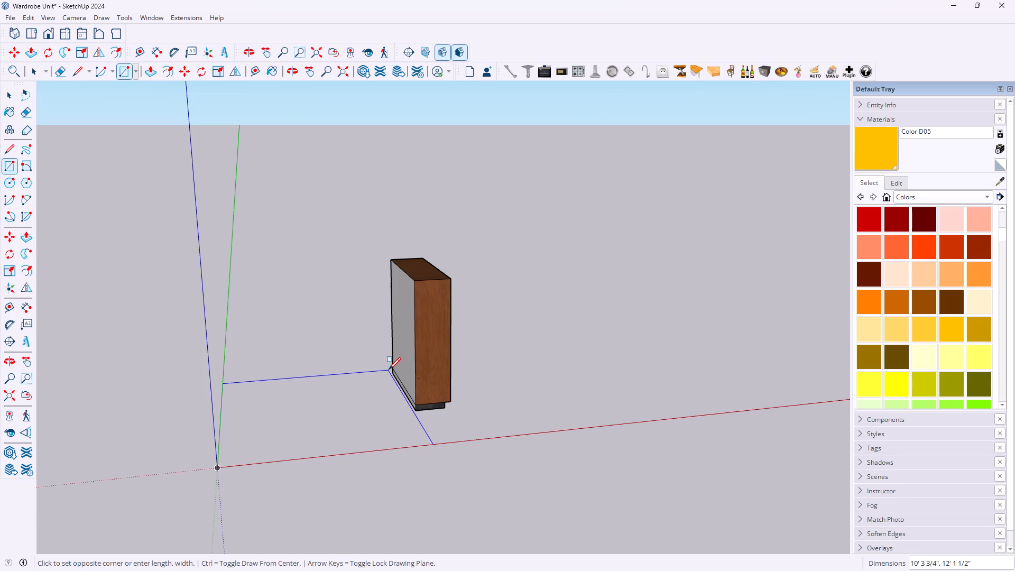
{"action": "key", "text": "1"}
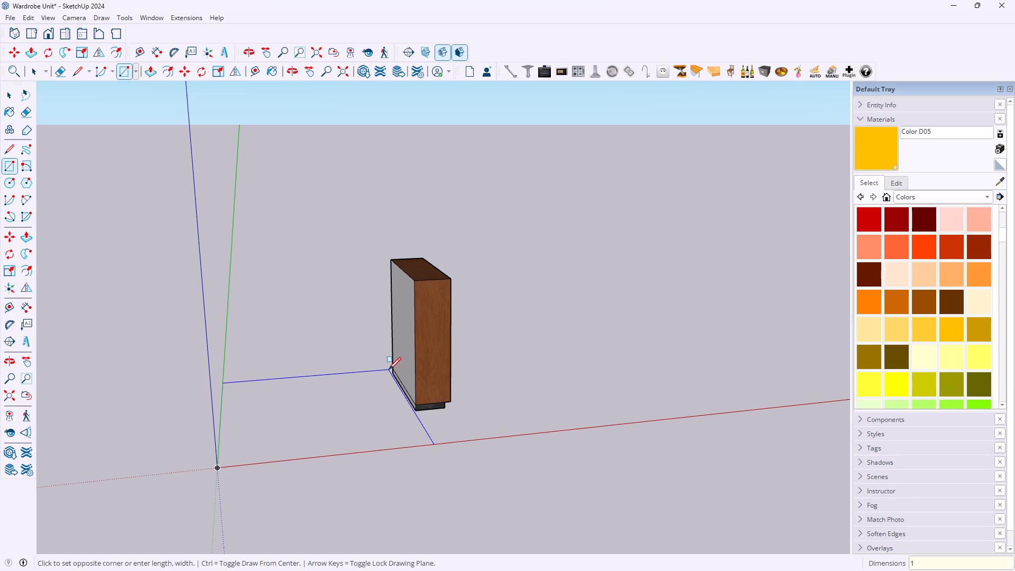
{"action": "type", "text": "3'"}
{"action": "type", "text": ",13"}
{"action": "key", "text": "apostrophe"}
{"action": "key", "text": "Return"}
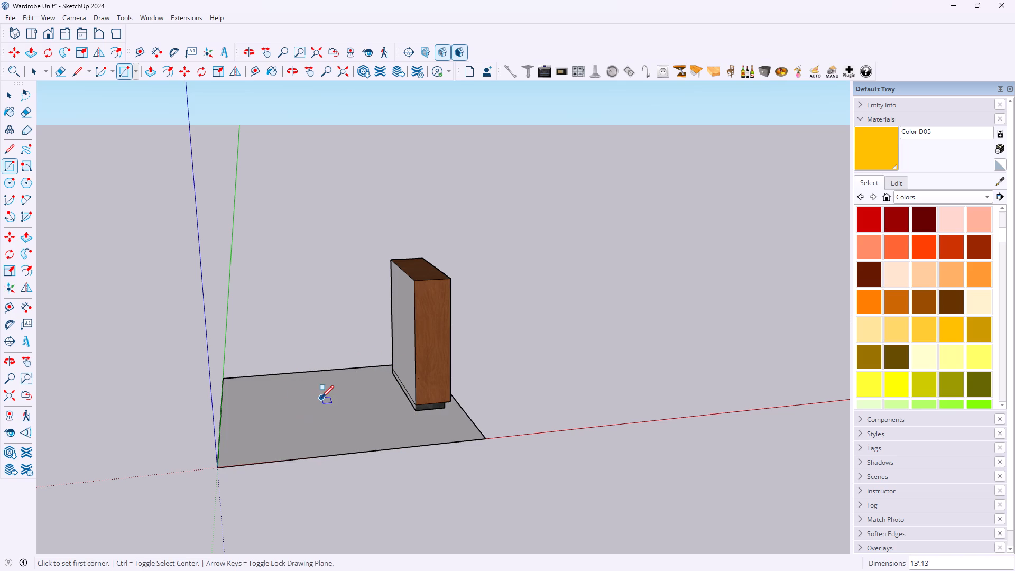
Make the new square floor face a group.
{"action": "key", "text": "space"}
{"action": "left_click", "coordinate": [297, 412]}
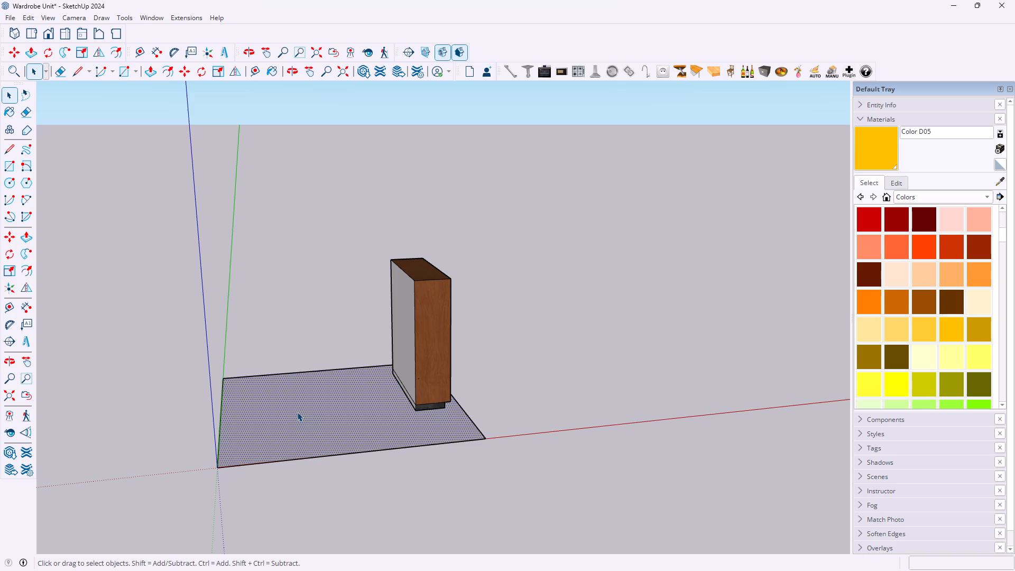
{"action": "key", "text": "w"}
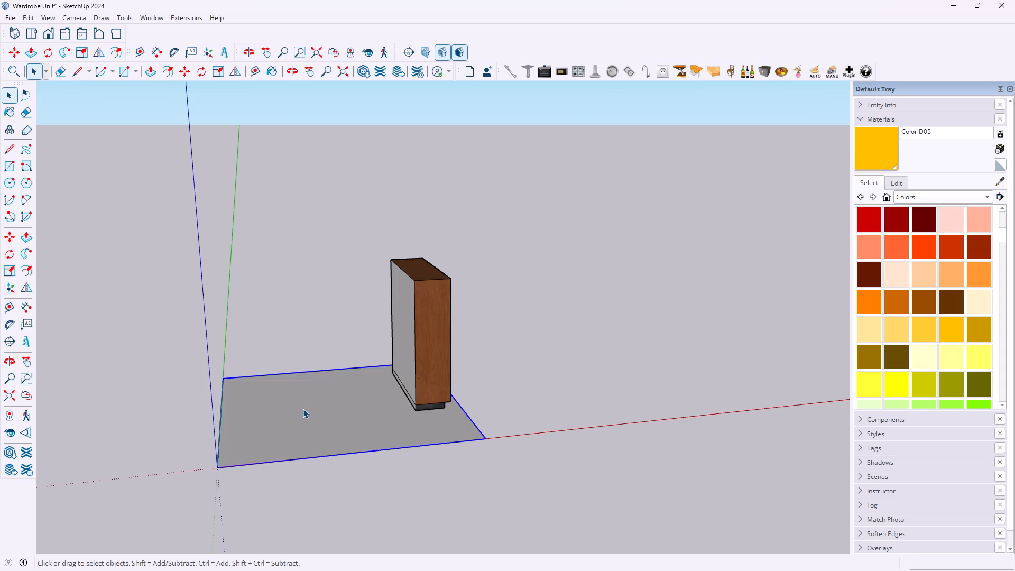
Open the floor group and Push/Pull its face upward by 9" to form a slab.
{"action": "key", "text": "p"}
{"action": "left_click", "coordinate": [301, 416]}
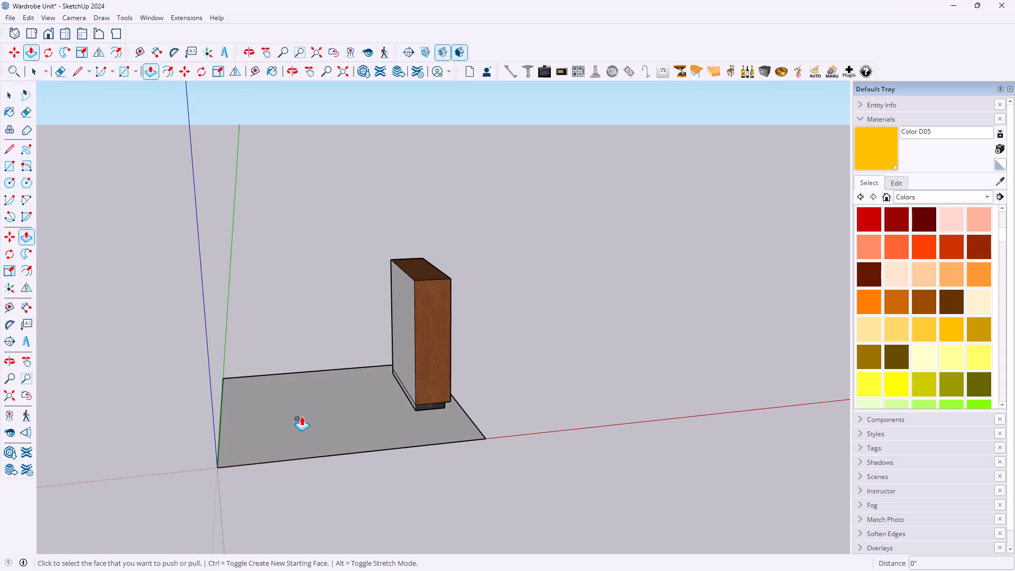
{"action": "key", "text": "space"}
{"action": "triple_click", "coordinate": [305, 411]}
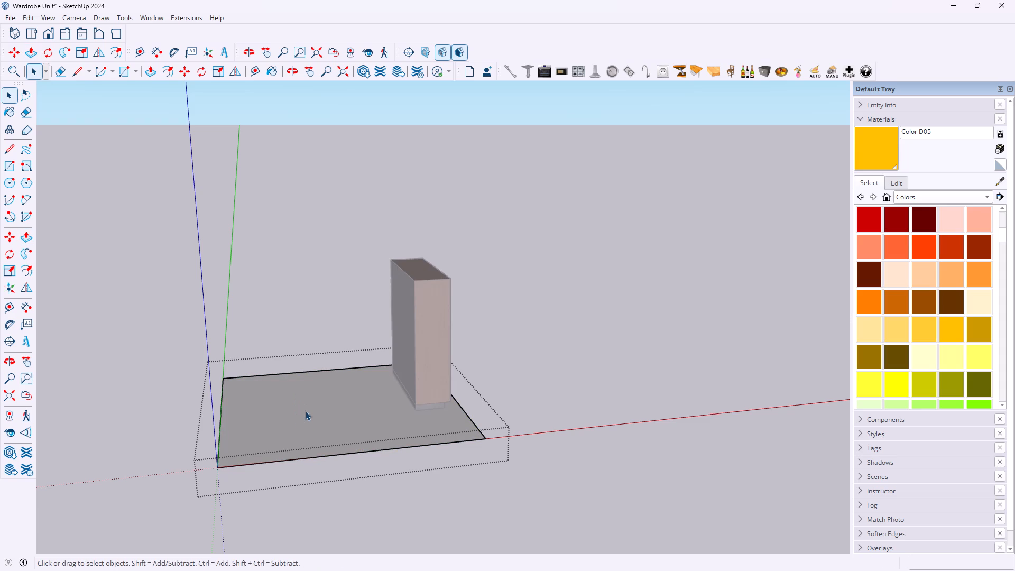
{"action": "key", "text": "p"}
{"action": "left_click", "coordinate": [302, 414]}
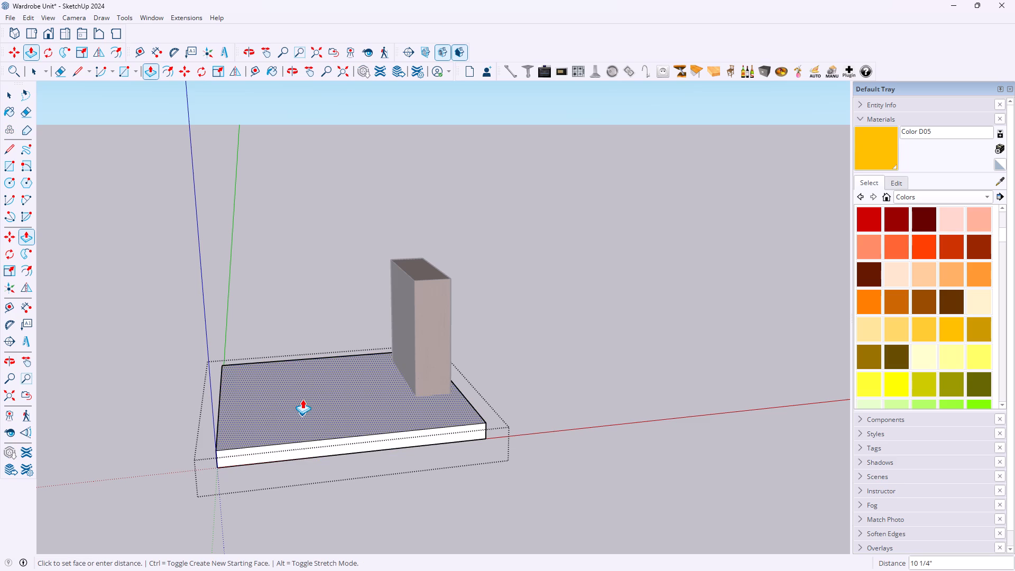
{"action": "key", "text": "9"}
{"action": "key", "text": "Return"}
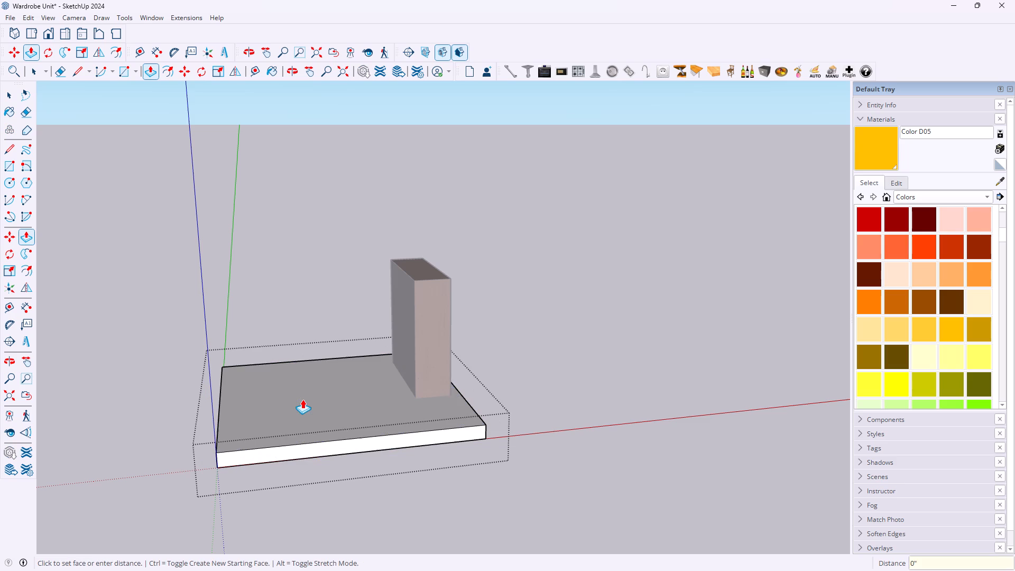
Finish editing the floor slab and close its group.
{"action": "middle_click_drag", "start_coordinate": [409, 396], "coordinate": [328, 356]}
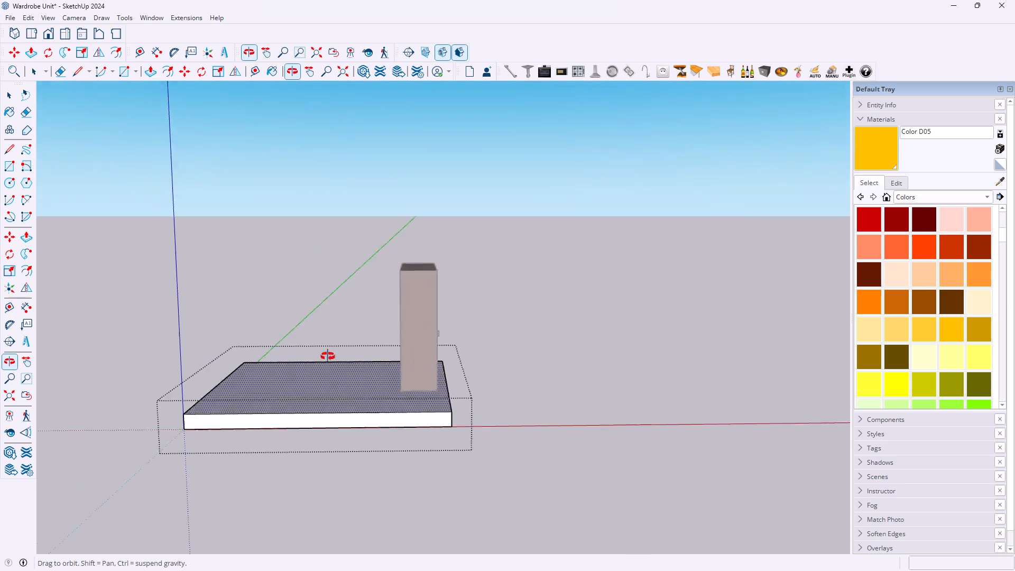
{"action": "middle_click_drag", "start_coordinate": [328, 356], "coordinate": [291, 345]}
{"action": "scroll", "coordinate": [298, 385], "scroll_direction": "up", "scroll_amount": 1}
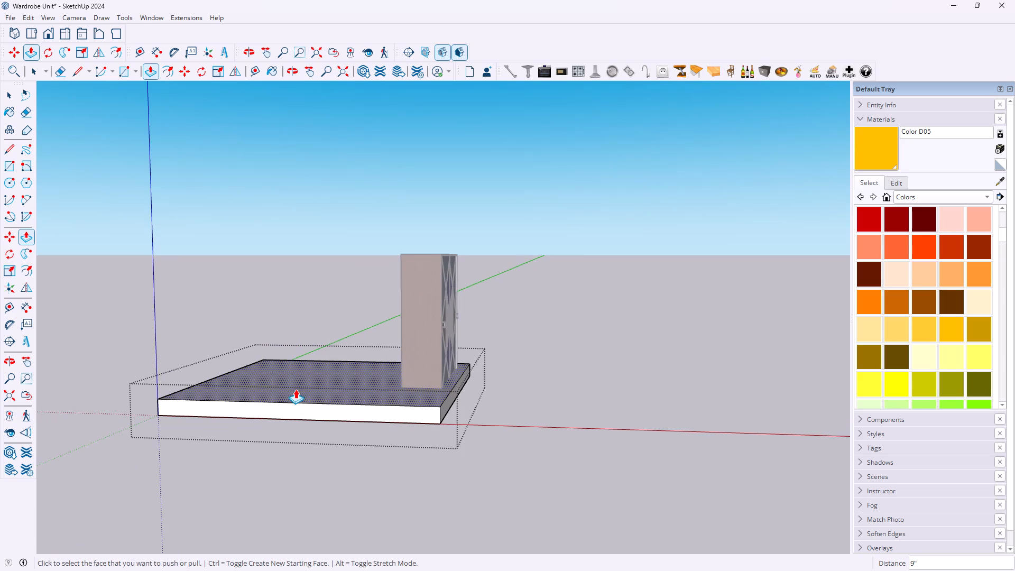
{"action": "middle_click_drag", "start_coordinate": [292, 390], "coordinate": [376, 443]}
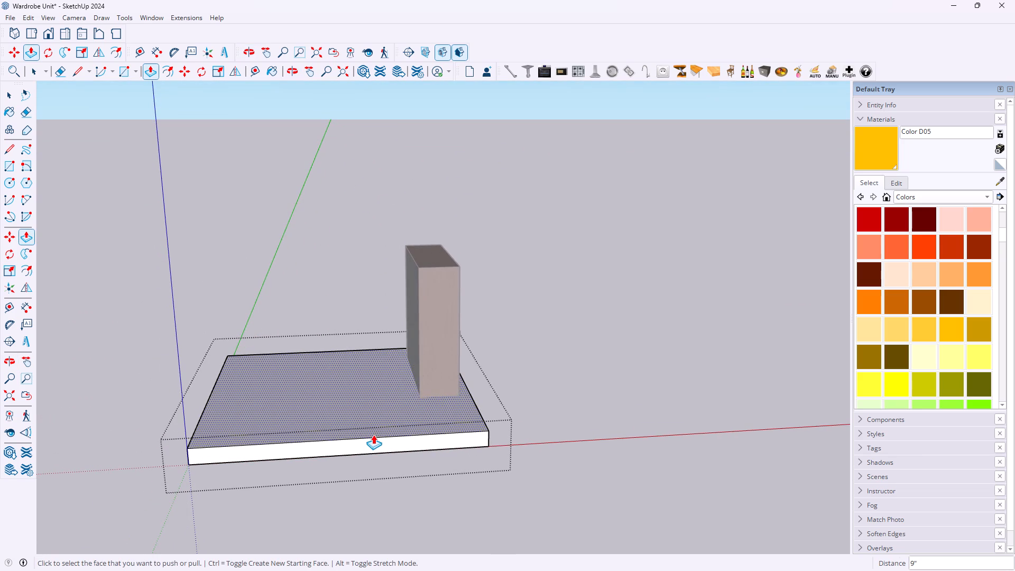
{"action": "key", "text": "Escape"}
{"action": "key", "text": "space"}
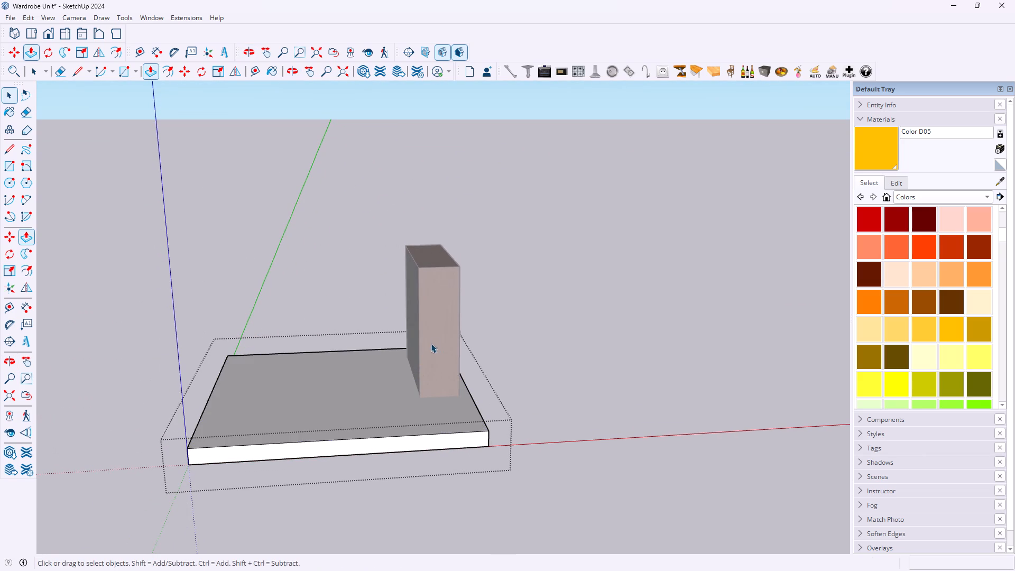
{"action": "left_click", "coordinate": [527, 330]}
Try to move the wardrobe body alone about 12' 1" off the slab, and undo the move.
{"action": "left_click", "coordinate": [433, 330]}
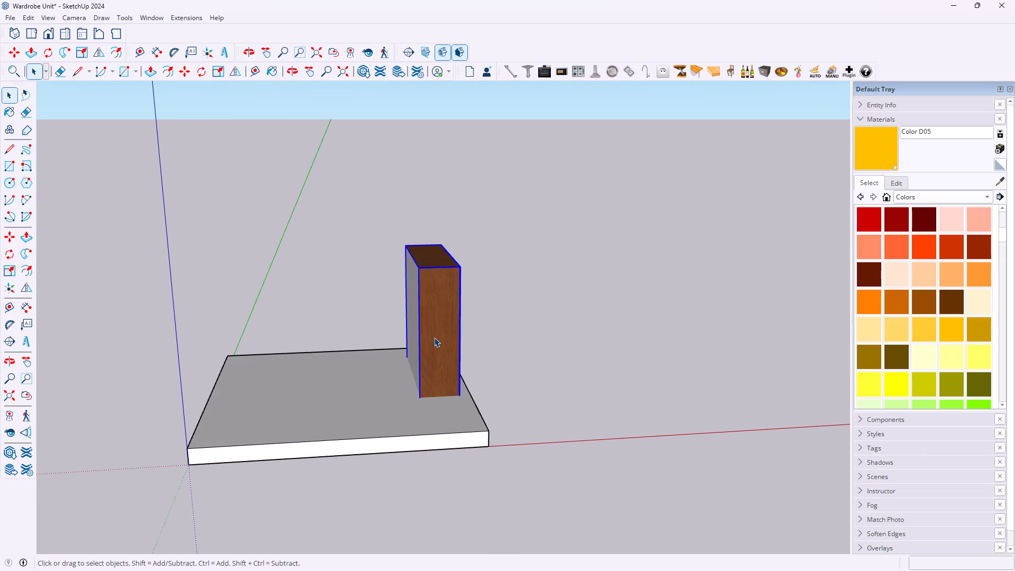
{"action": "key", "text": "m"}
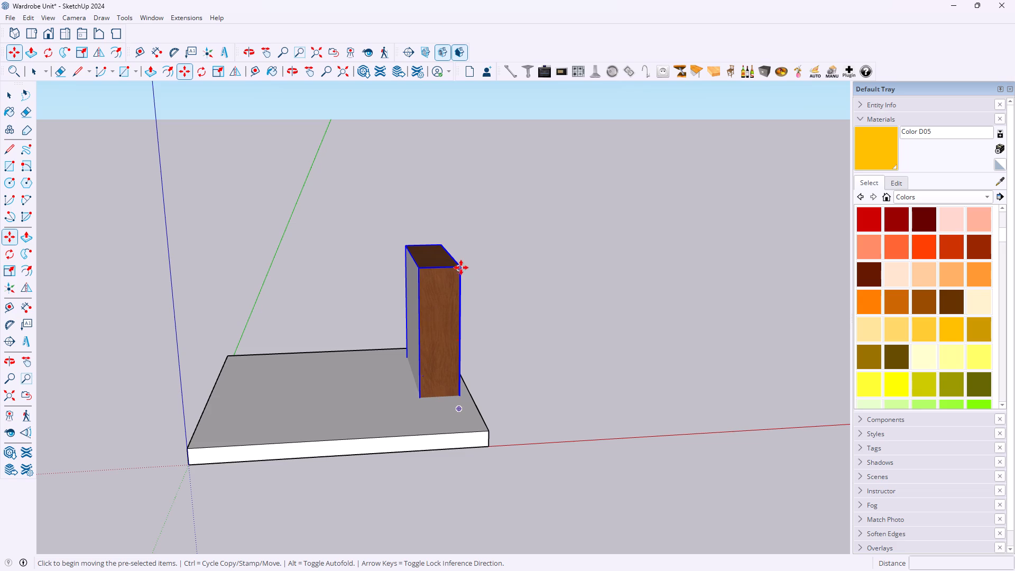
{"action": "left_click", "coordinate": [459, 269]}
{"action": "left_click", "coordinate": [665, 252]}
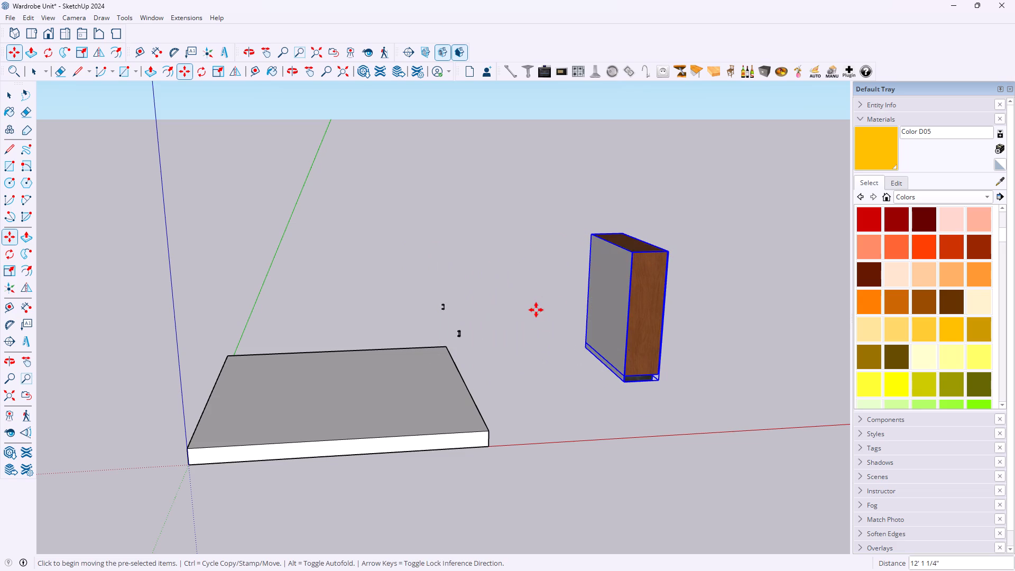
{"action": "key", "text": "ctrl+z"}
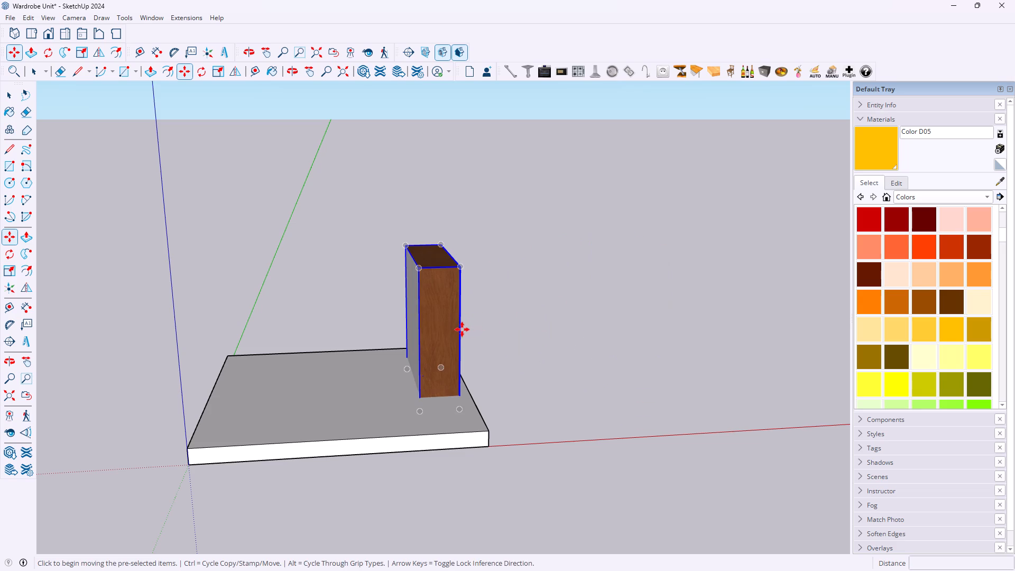
Select the wardrobe together with both door handles and move them about 6' 10" along the red axis, off the floor slab.
{"action": "middle_click_drag", "start_coordinate": [564, 317], "coordinate": [315, 312]}
{"action": "scroll", "coordinate": [458, 324], "scroll_direction": "up", "scroll_amount": 5}
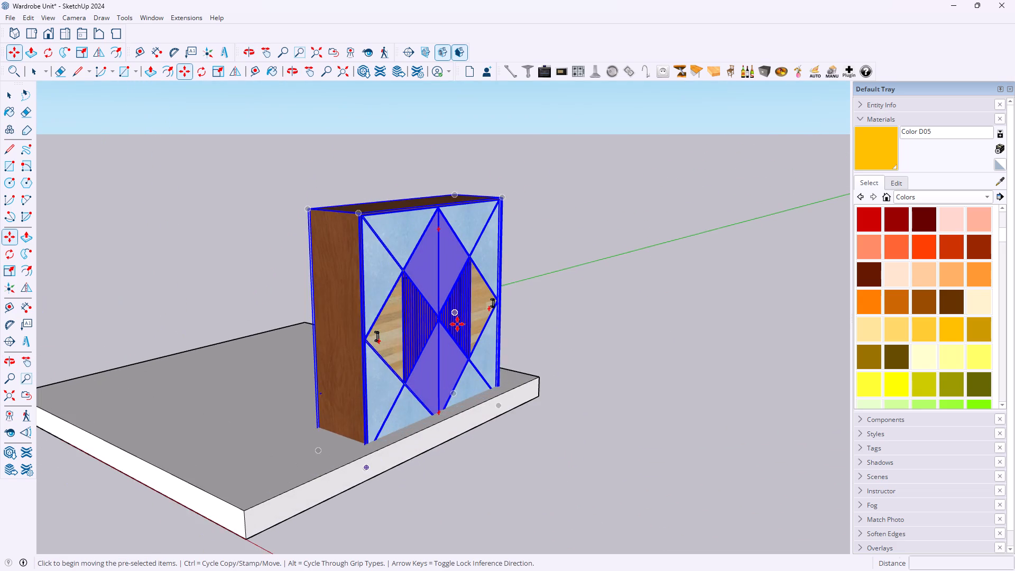
{"action": "scroll", "coordinate": [457, 324], "scroll_direction": "up", "scroll_amount": 4}
{"action": "key", "text": "space"}
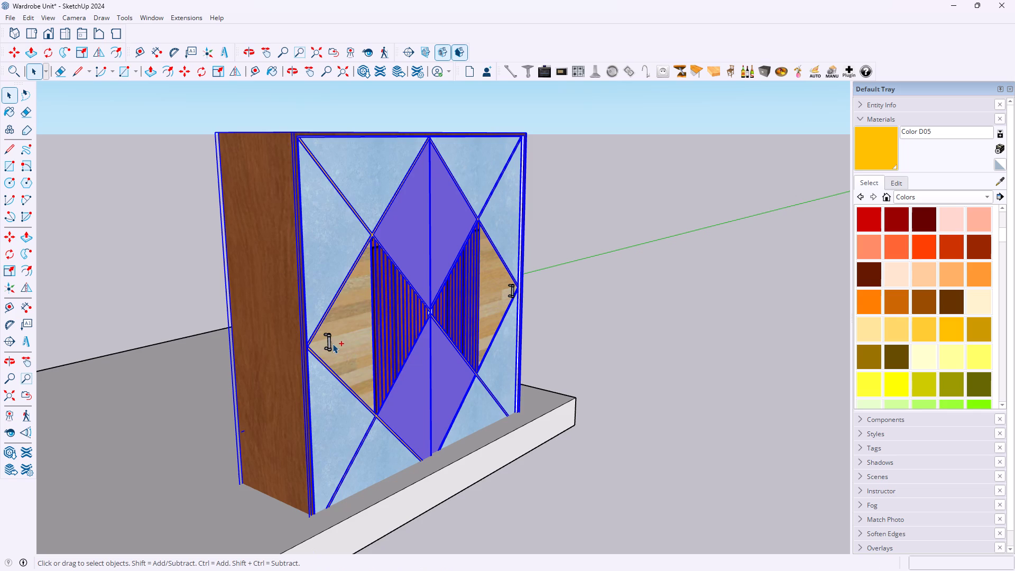
{"action": "left_click", "coordinate": [330, 343], "text": "ctrl"}
{"action": "left_click_drag", "start_coordinate": [322, 329], "coordinate": [353, 356]}
{"action": "scroll", "coordinate": [356, 342], "scroll_direction": "down", "scroll_amount": 4}
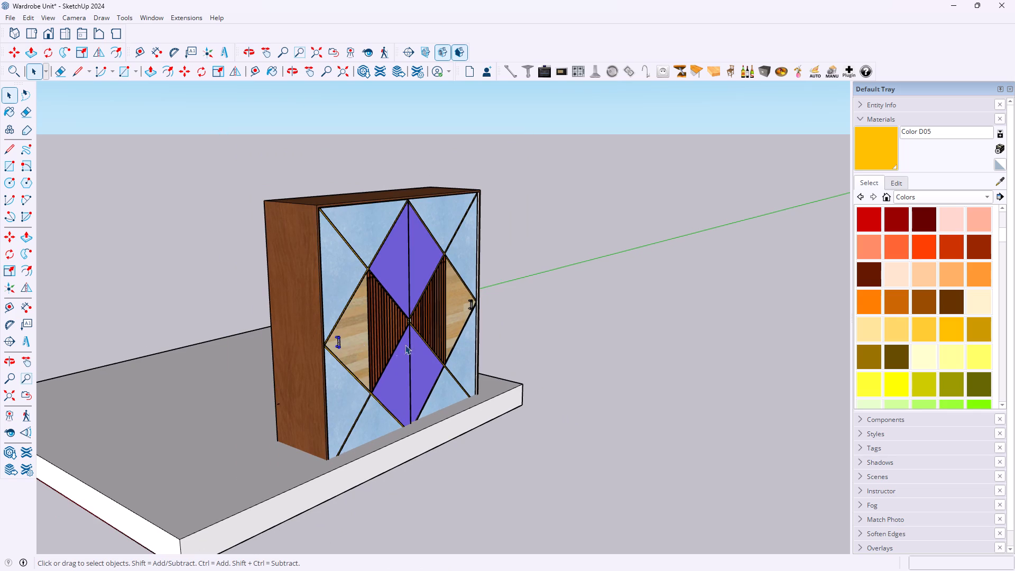
{"action": "left_click_drag", "start_coordinate": [463, 294], "coordinate": [482, 318], "text": "ctrl"}
{"action": "left_click_drag", "start_coordinate": [454, 235], "coordinate": [347, 257], "text": "ctrl"}
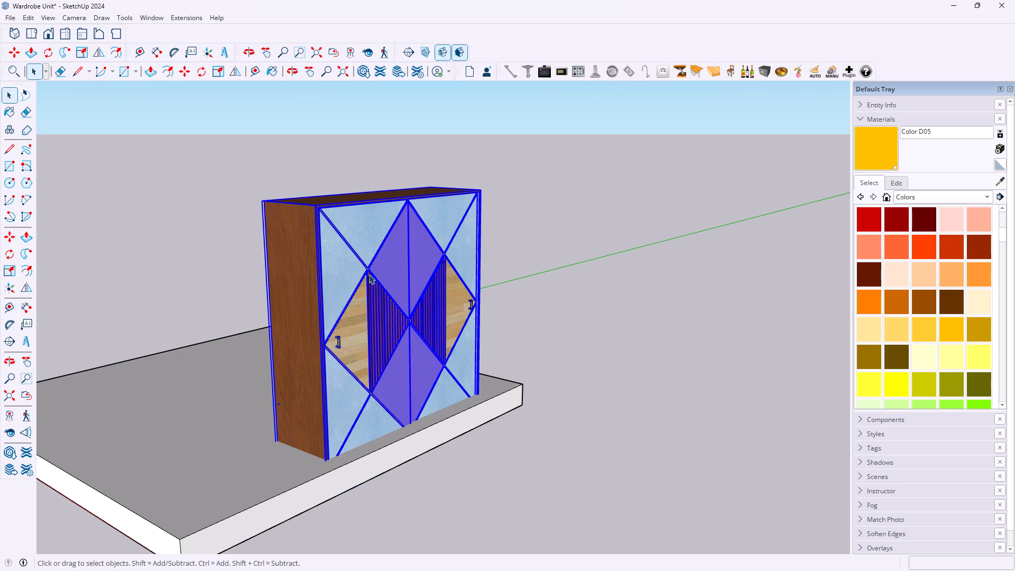
{"action": "scroll", "coordinate": [372, 280], "scroll_direction": "up", "scroll_amount": 8}
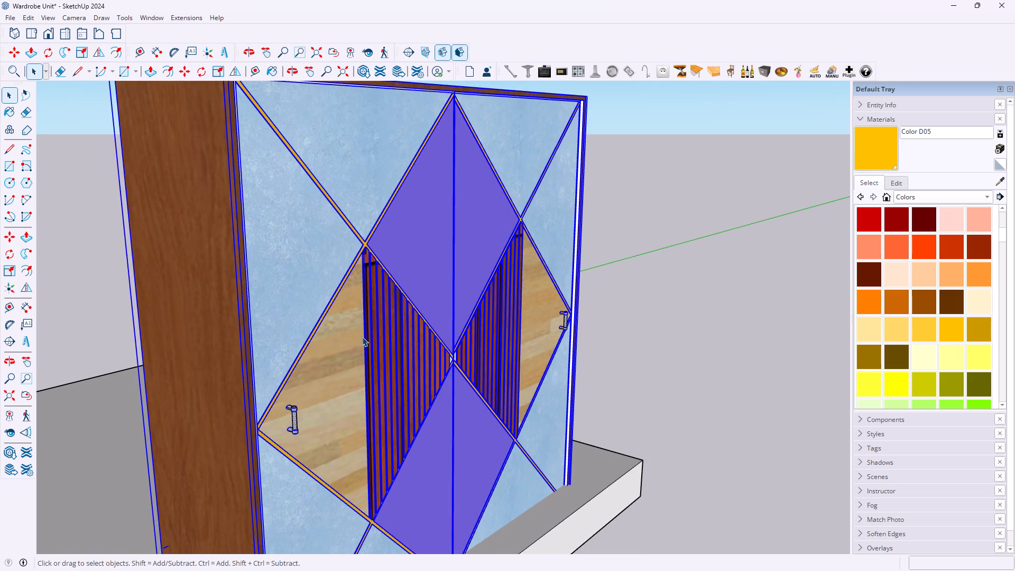
{"action": "scroll", "coordinate": [361, 336], "scroll_direction": "down", "scroll_amount": 5}
{"action": "middle_click_drag", "start_coordinate": [296, 343], "coordinate": [495, 308]}
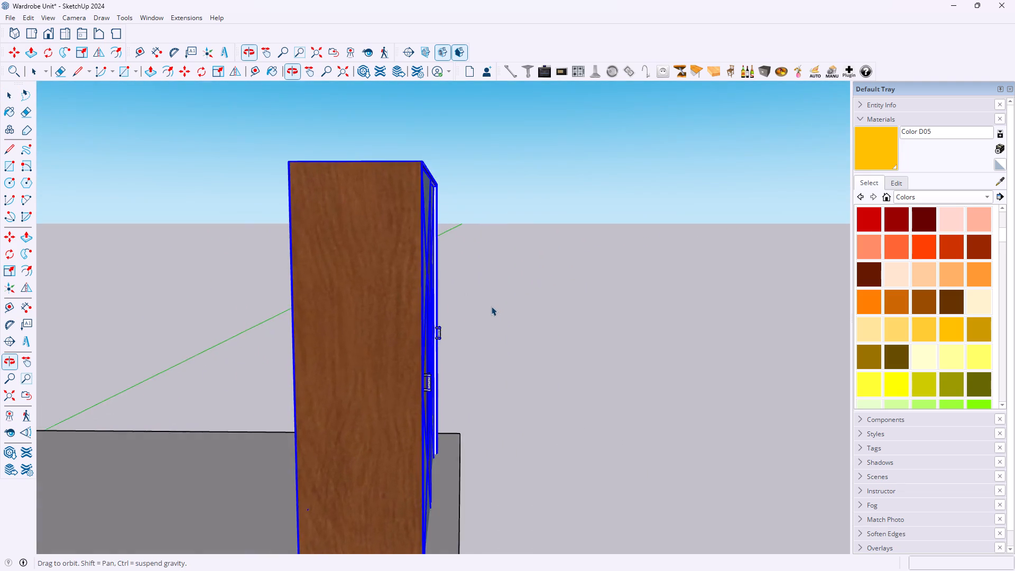
{"action": "scroll", "coordinate": [489, 308], "scroll_direction": "down", "scroll_amount": 5}
{"action": "key", "text": "m"}
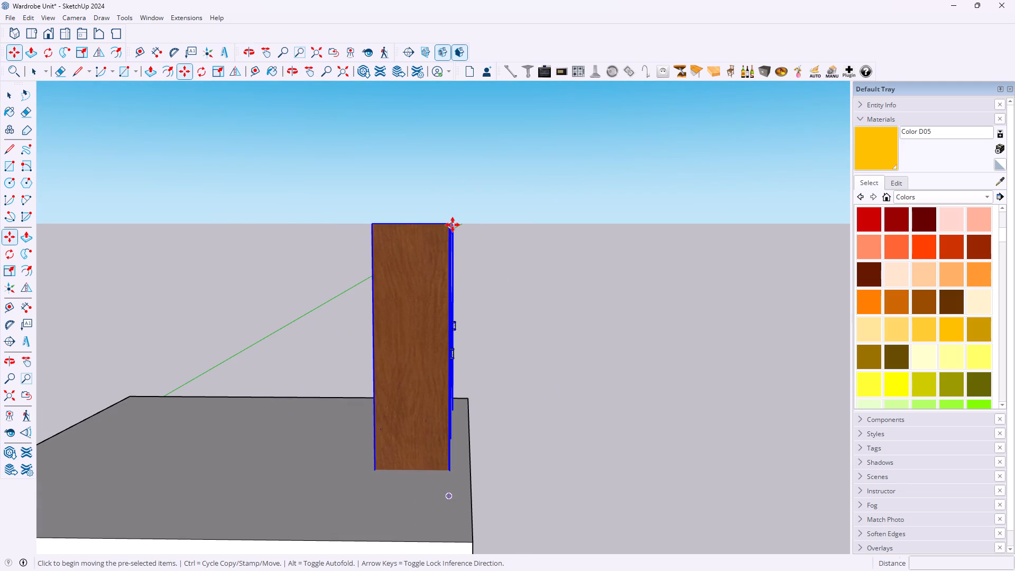
{"action": "left_click", "coordinate": [453, 225]}
{"action": "left_click", "coordinate": [714, 232]}
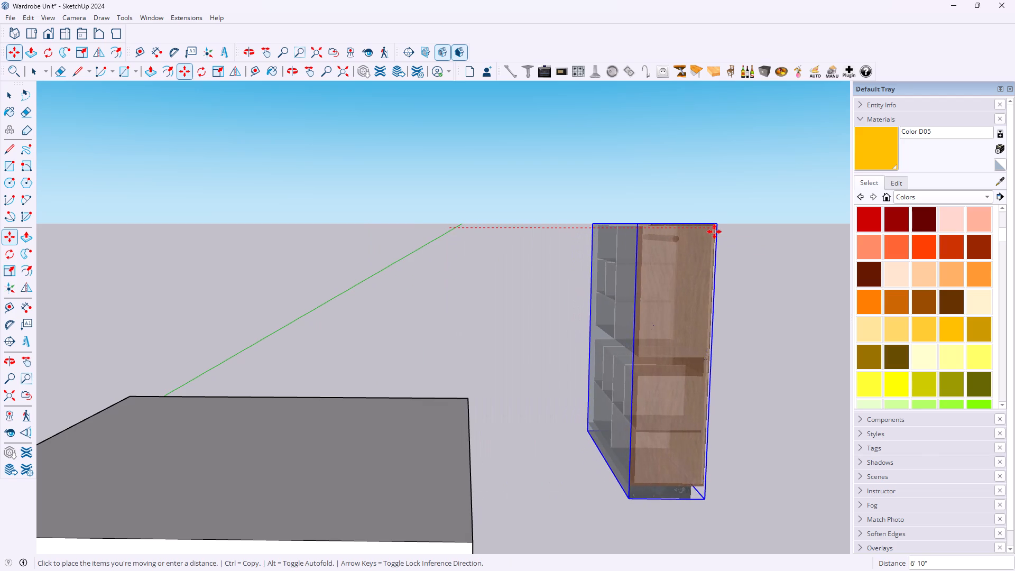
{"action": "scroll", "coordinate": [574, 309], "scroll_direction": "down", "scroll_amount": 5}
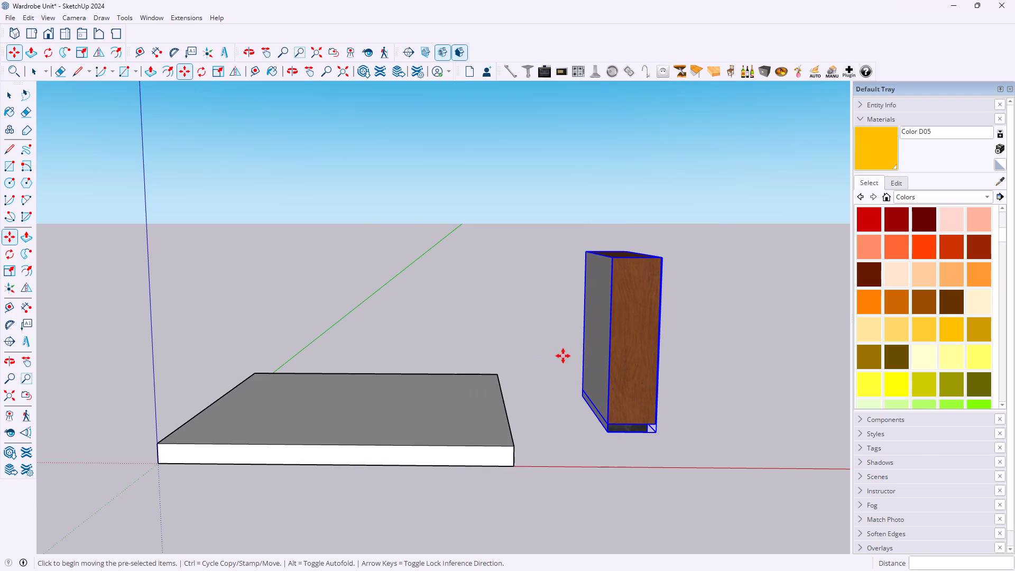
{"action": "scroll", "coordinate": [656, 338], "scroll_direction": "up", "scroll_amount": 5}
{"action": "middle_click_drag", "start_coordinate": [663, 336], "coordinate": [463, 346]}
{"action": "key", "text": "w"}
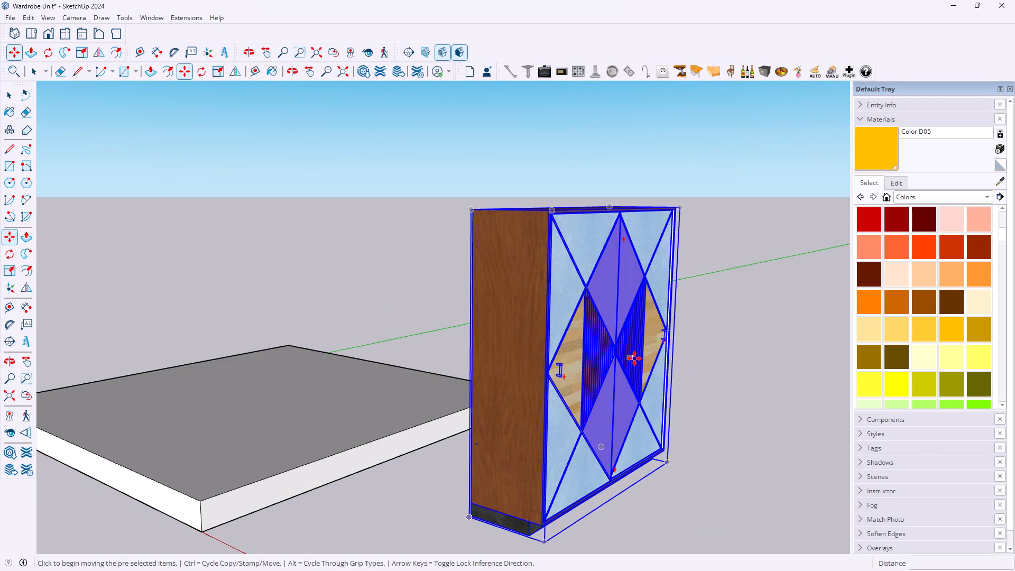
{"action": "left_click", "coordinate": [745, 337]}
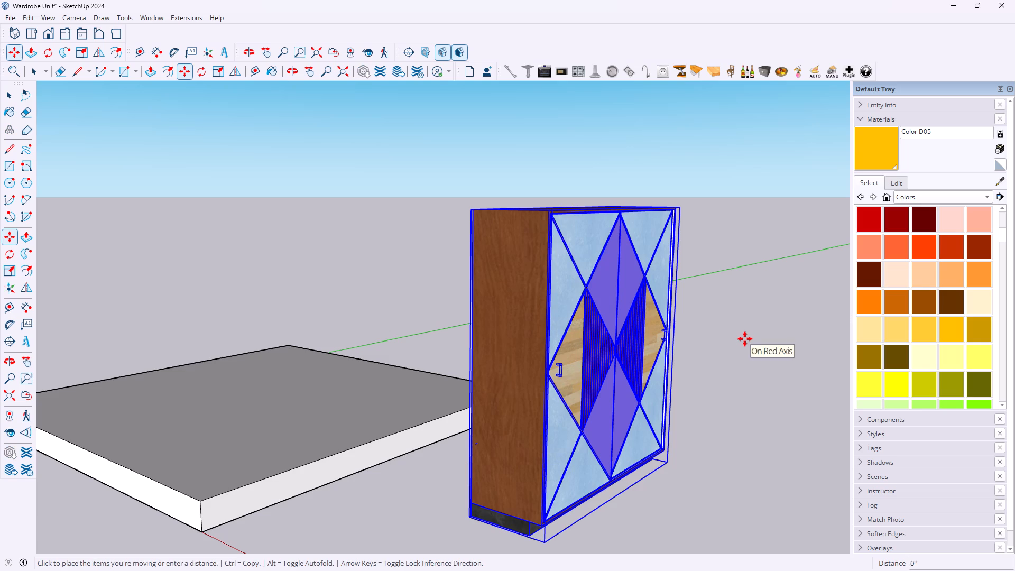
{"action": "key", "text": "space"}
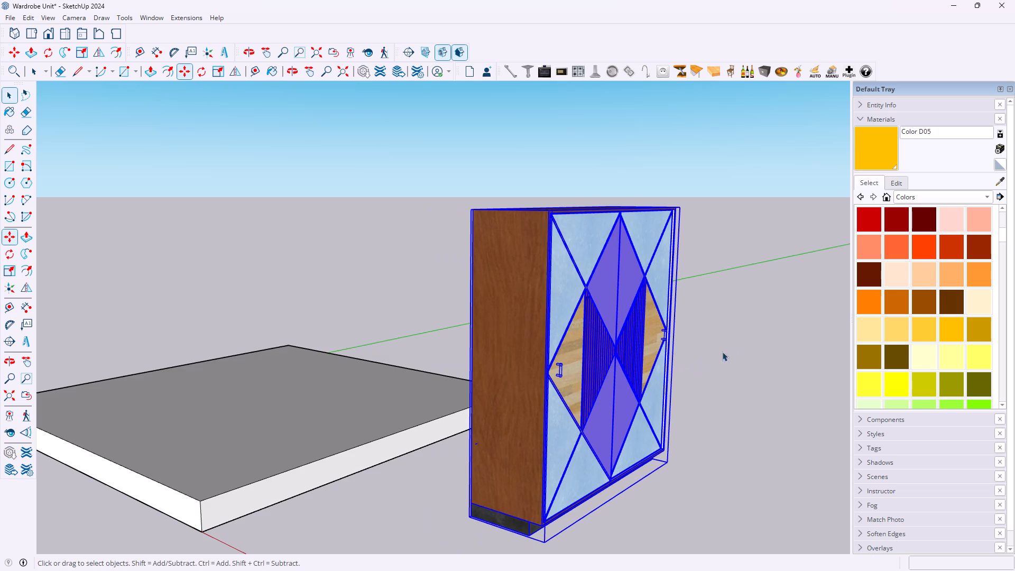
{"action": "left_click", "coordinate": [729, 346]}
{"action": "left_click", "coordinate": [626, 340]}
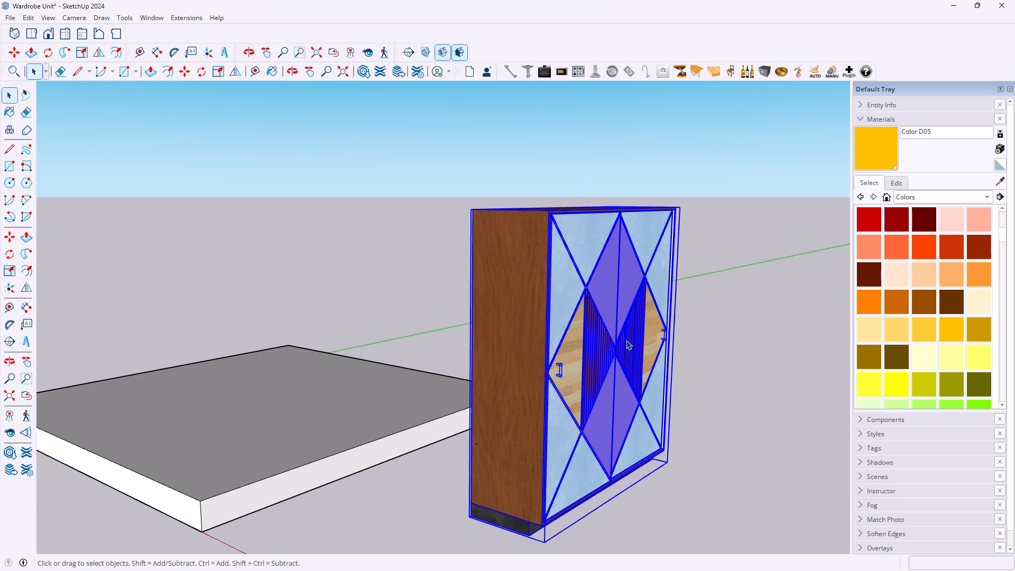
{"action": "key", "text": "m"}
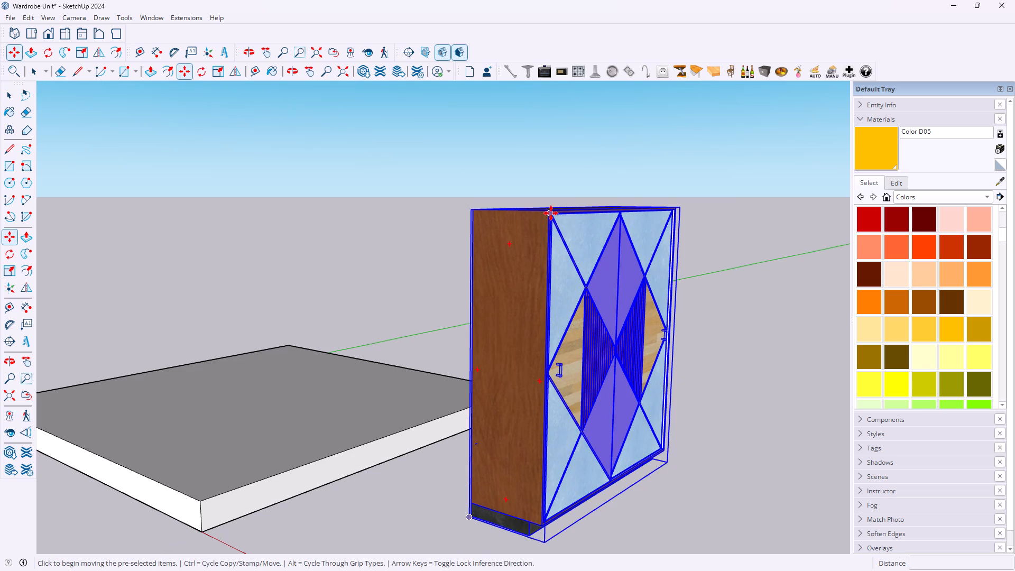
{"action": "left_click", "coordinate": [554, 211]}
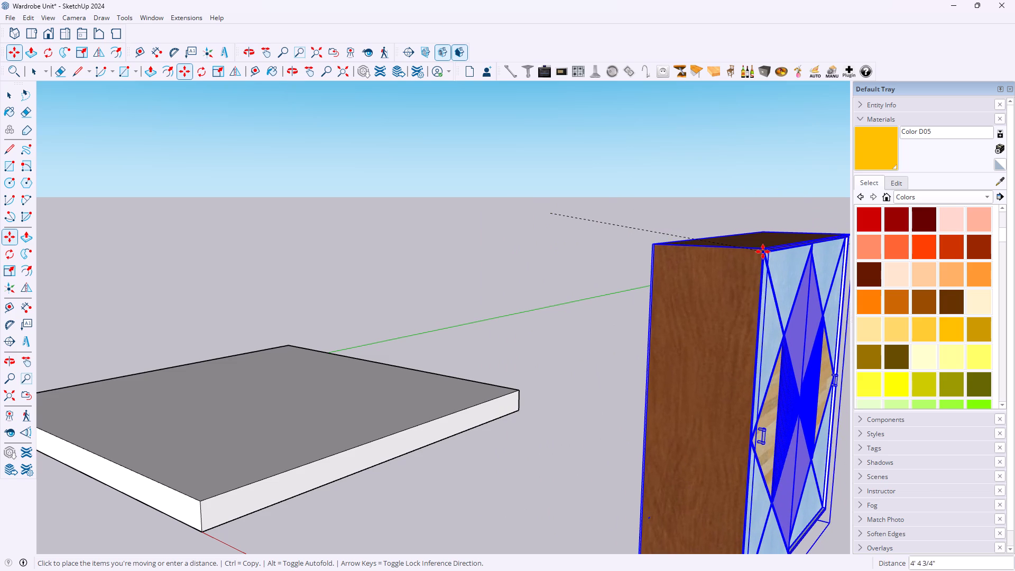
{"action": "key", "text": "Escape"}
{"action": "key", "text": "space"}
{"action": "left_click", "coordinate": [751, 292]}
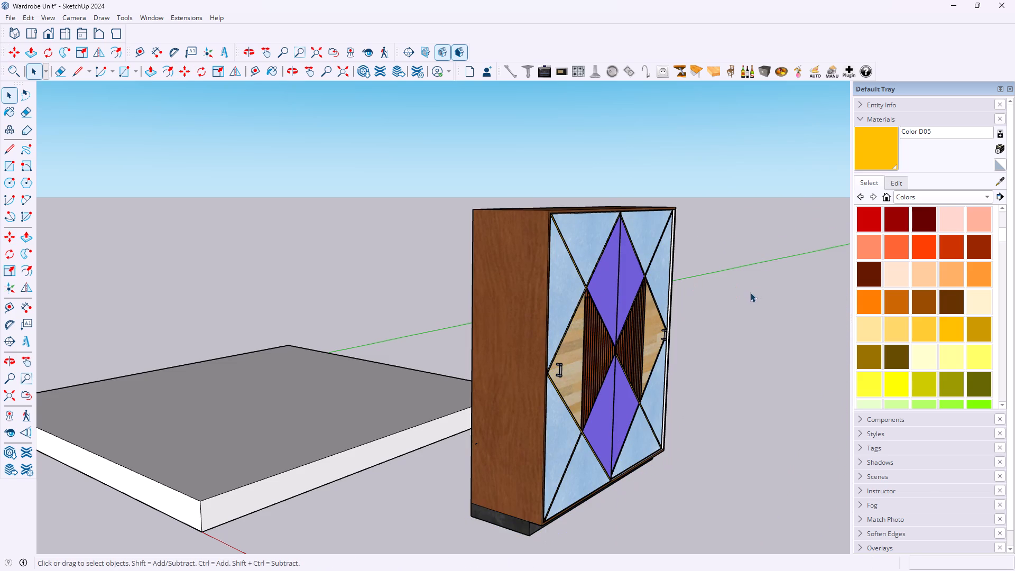
Open the floor slab group and copy the top face's edge that runs along the green axis 8" inward.
{"action": "scroll", "coordinate": [398, 334], "scroll_direction": "down", "scroll_amount": 4}
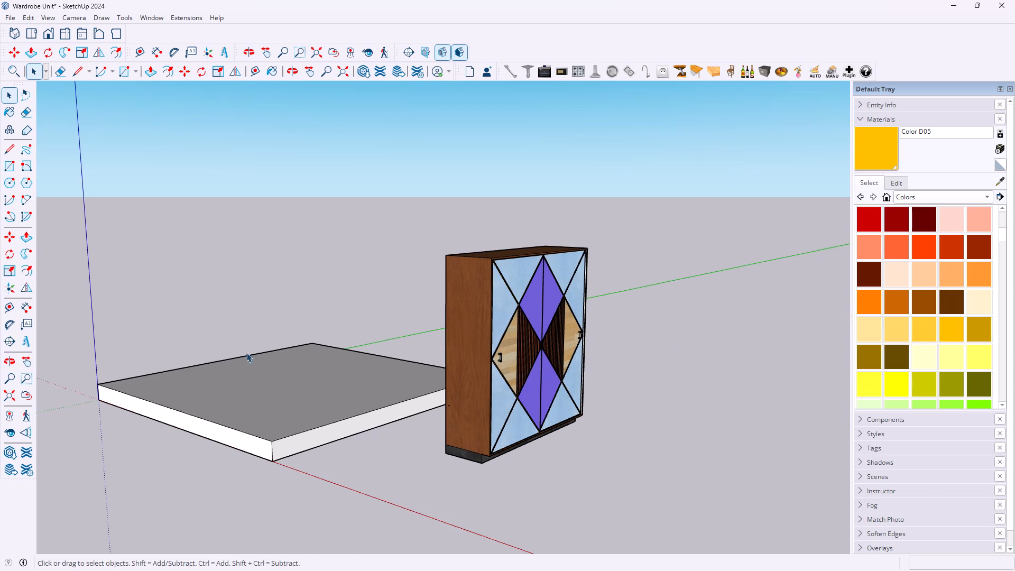
{"action": "middle_click_drag", "start_coordinate": [233, 352], "coordinate": [456, 402]}
{"action": "scroll", "coordinate": [250, 400], "scroll_direction": "down", "scroll_amount": 4}
{"action": "middle_click_drag", "start_coordinate": [217, 435], "coordinate": [333, 409]}
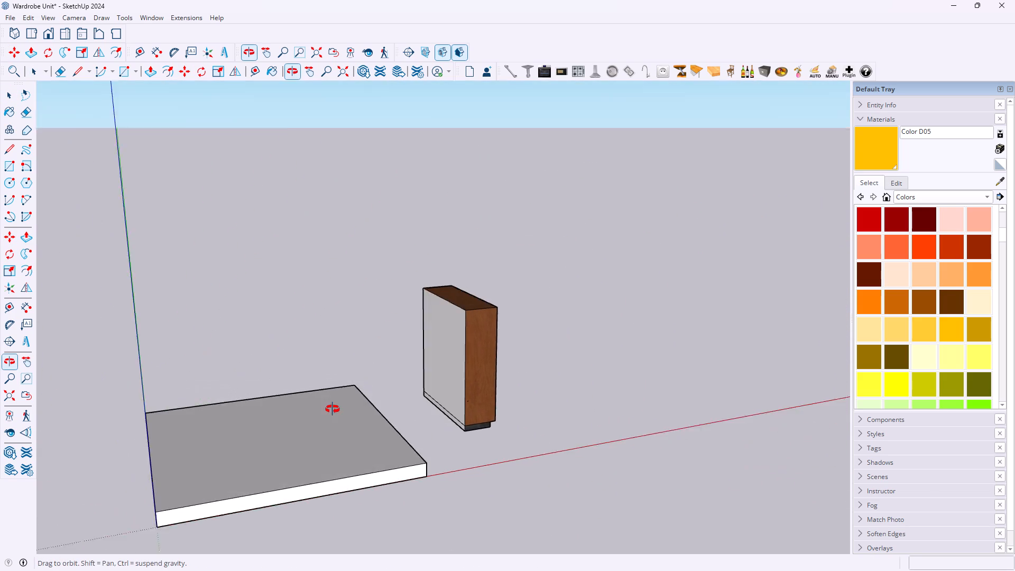
{"action": "middle_click_drag", "start_coordinate": [333, 409], "coordinate": [254, 431]}
{"action": "key", "text": "m"}
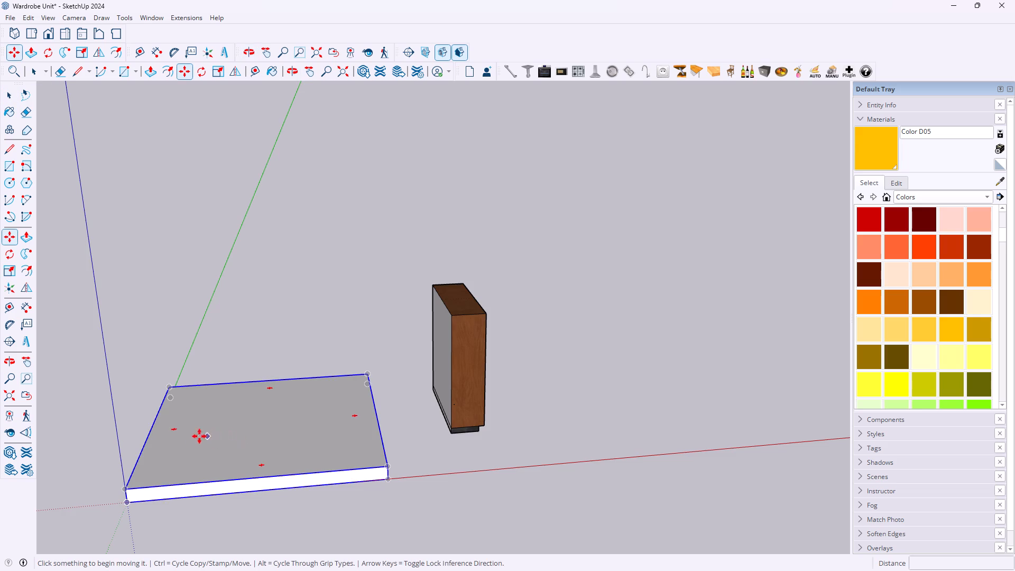
{"action": "scroll", "coordinate": [147, 439], "scroll_direction": "up", "scroll_amount": 8}
{"action": "key", "text": "space"}
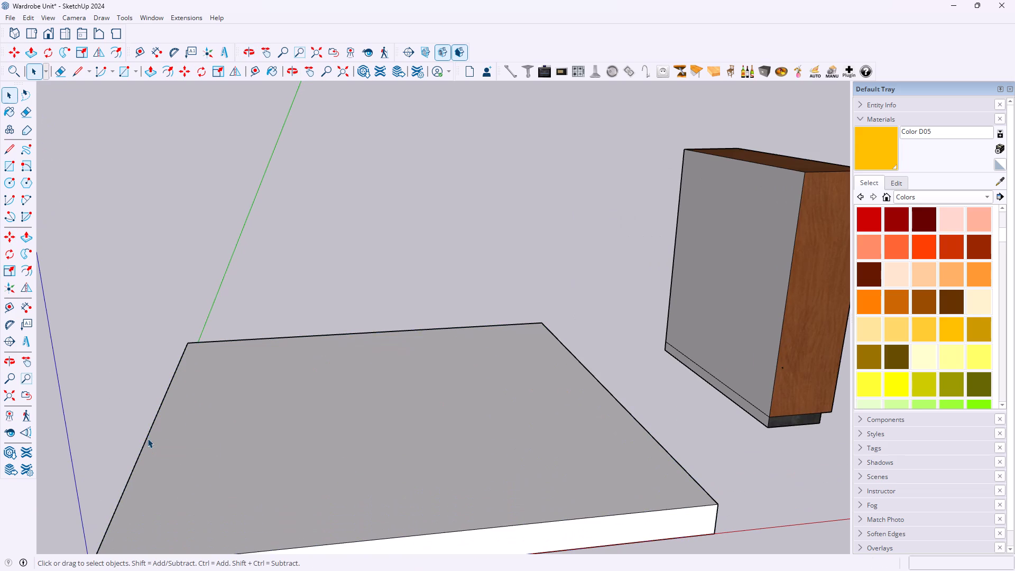
{"action": "triple_click", "coordinate": [195, 436]}
{"action": "left_click", "coordinate": [194, 437]}
{"action": "left_click", "coordinate": [189, 437]}
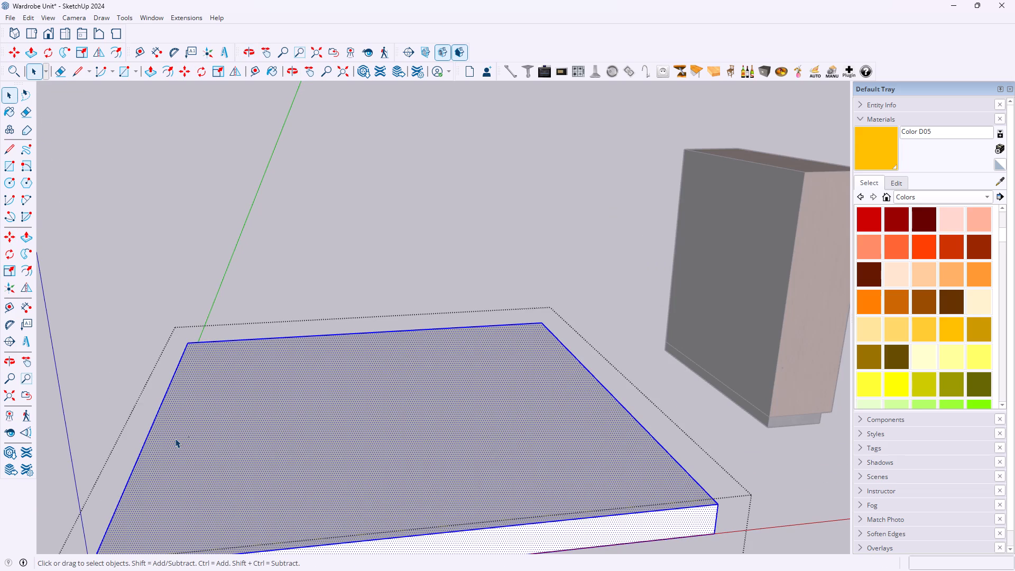
{"action": "key", "text": "m"}
{"action": "key", "text": "space"}
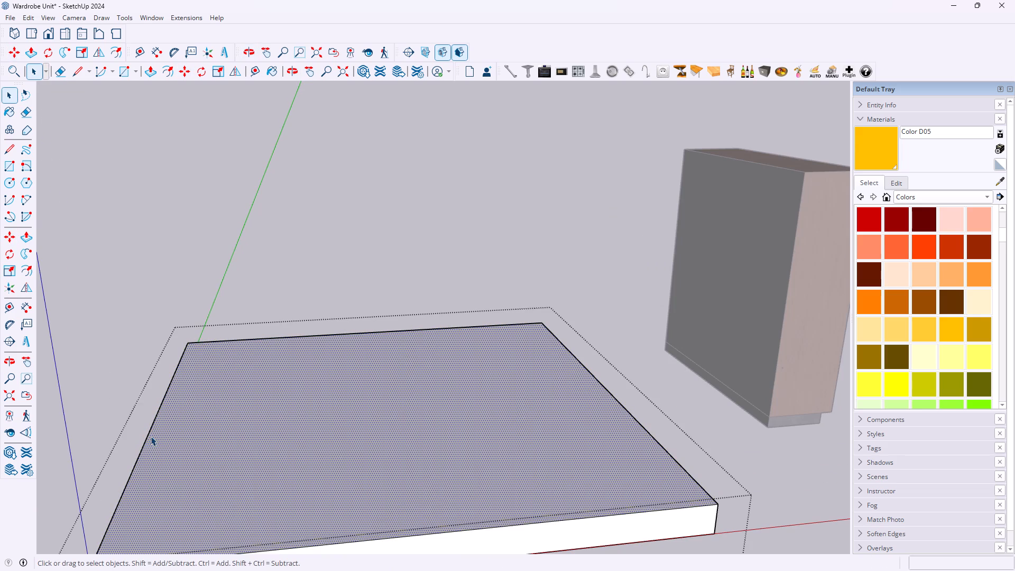
{"action": "left_click", "coordinate": [149, 438]}
{"action": "key", "text": "m"}
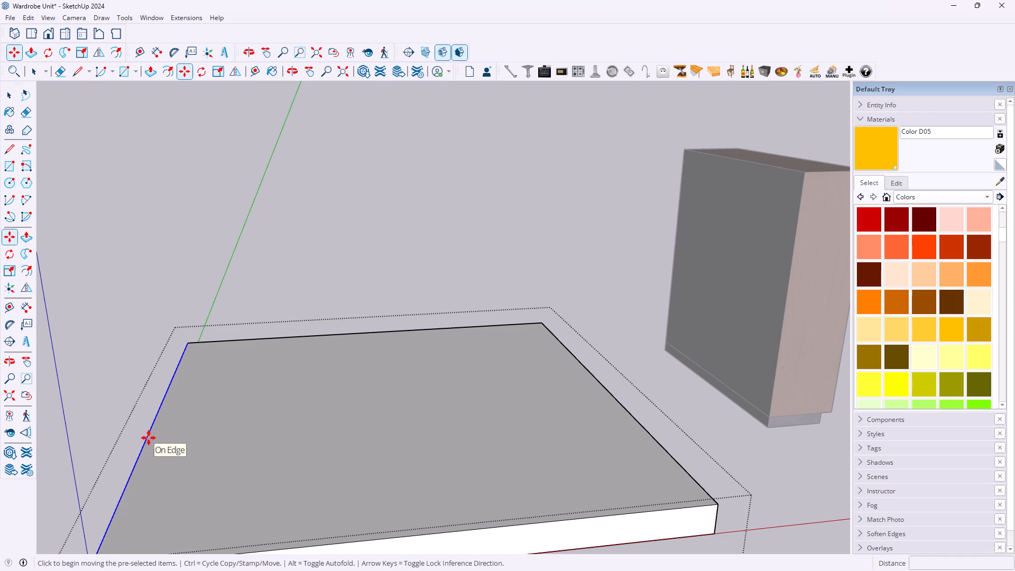
{"action": "left_click", "coordinate": [149, 438]}
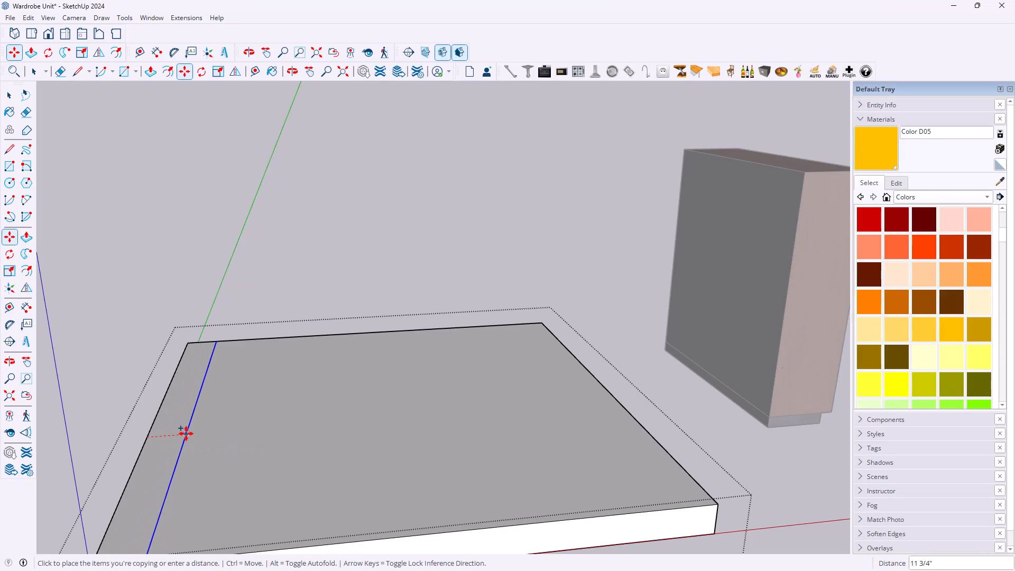
{"action": "key", "text": "8"}
{"action": "key", "text": "Return"}
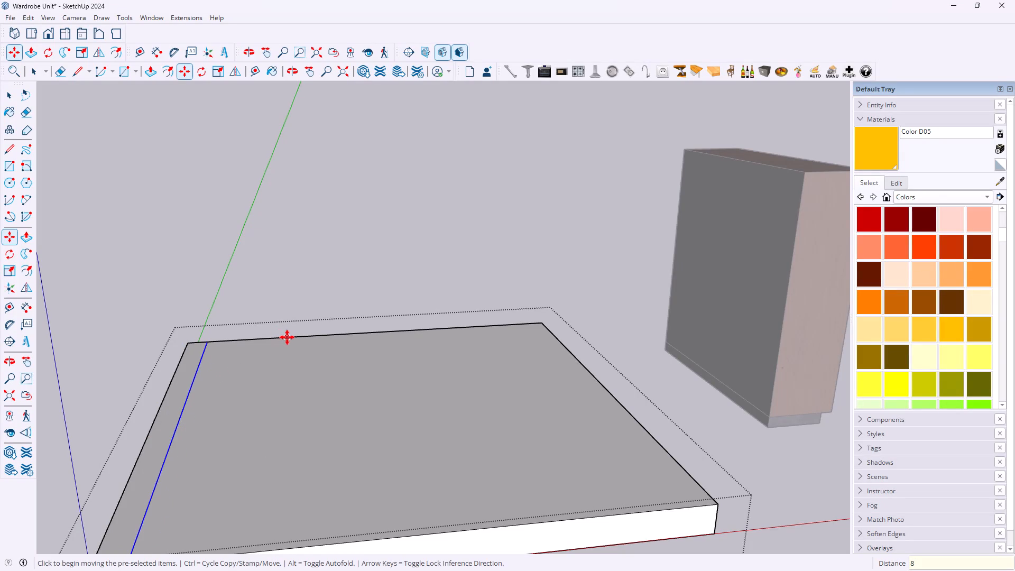
Copy the slab top's far edge that runs along the red axis 8" inward.
{"action": "left_click", "coordinate": [287, 337]}
{"action": "key", "text": "space"}
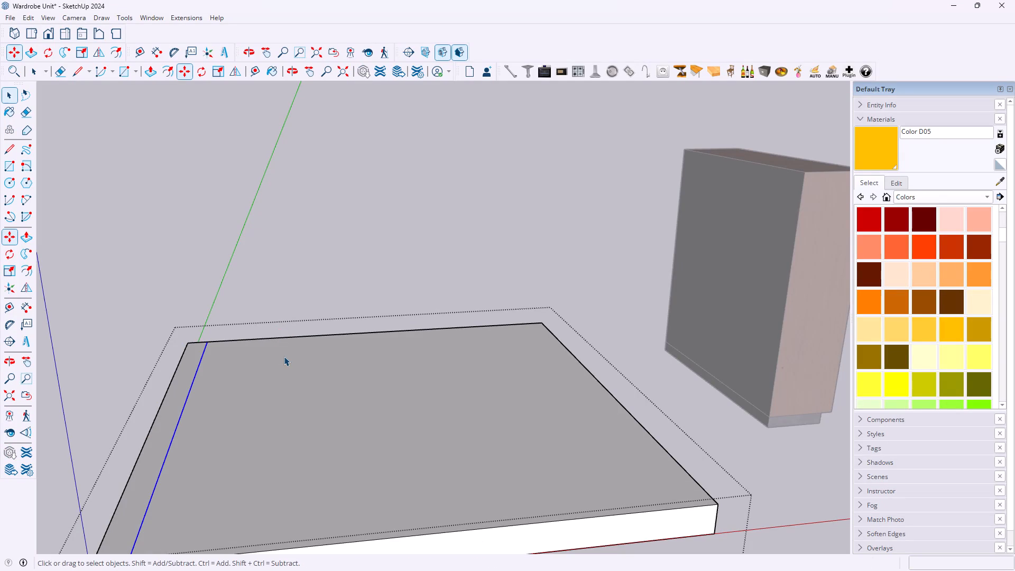
{"action": "key", "text": "space"}
{"action": "left_click", "coordinate": [292, 338]}
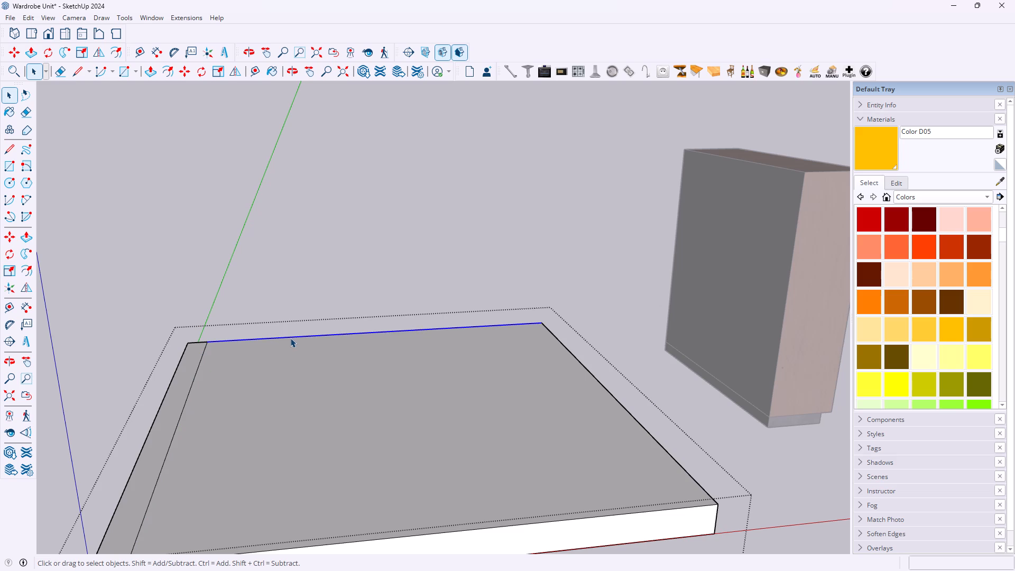
{"action": "key", "text": "m"}
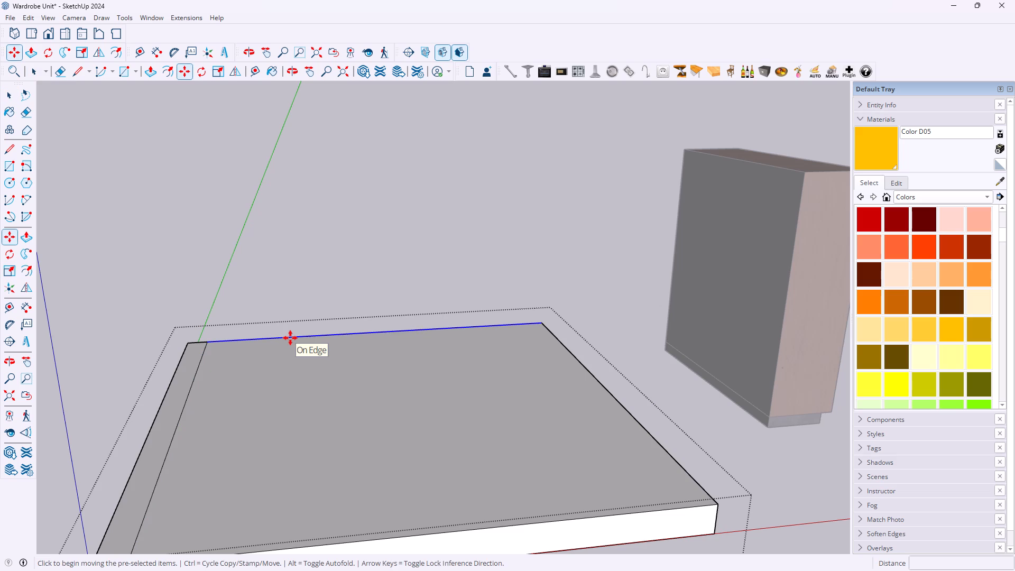
{"action": "left_click", "coordinate": [290, 338]}
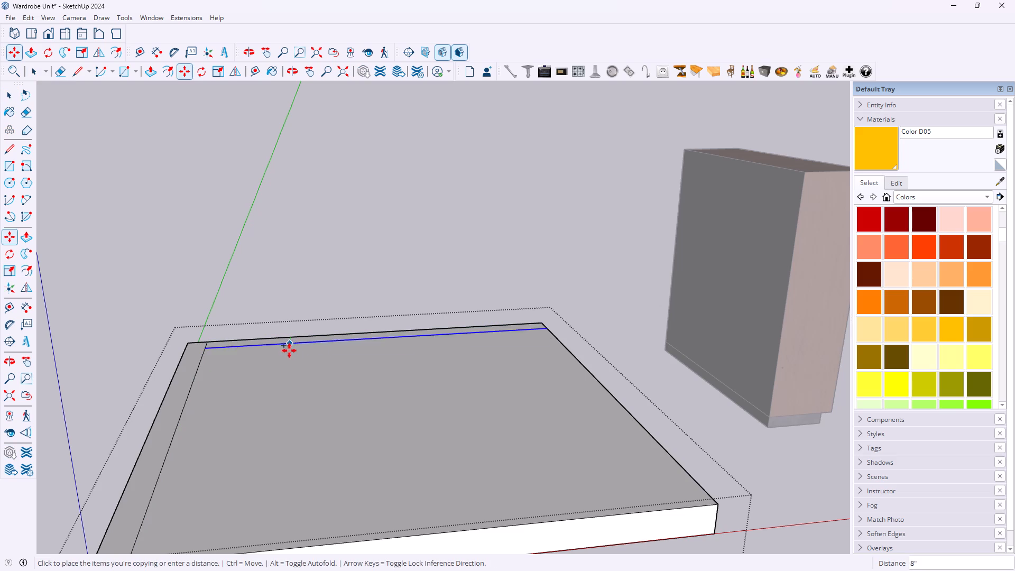
{"action": "key", "text": "8"}
{"action": "key", "text": "Return"}
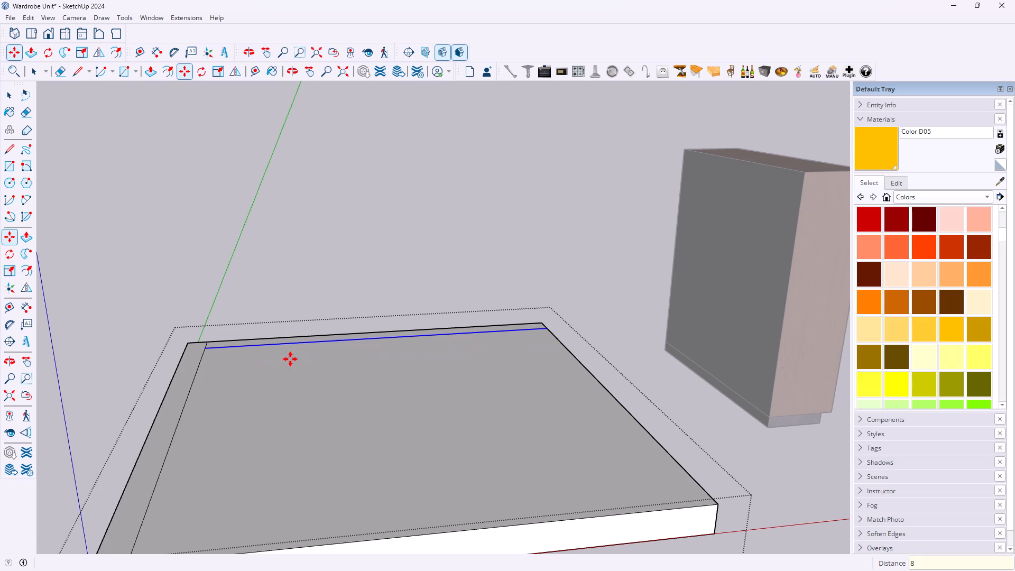
Push/Pull both 8" edge strips up 9' to form two adjoining walls, and close the room group.
{"action": "key", "text": "p"}
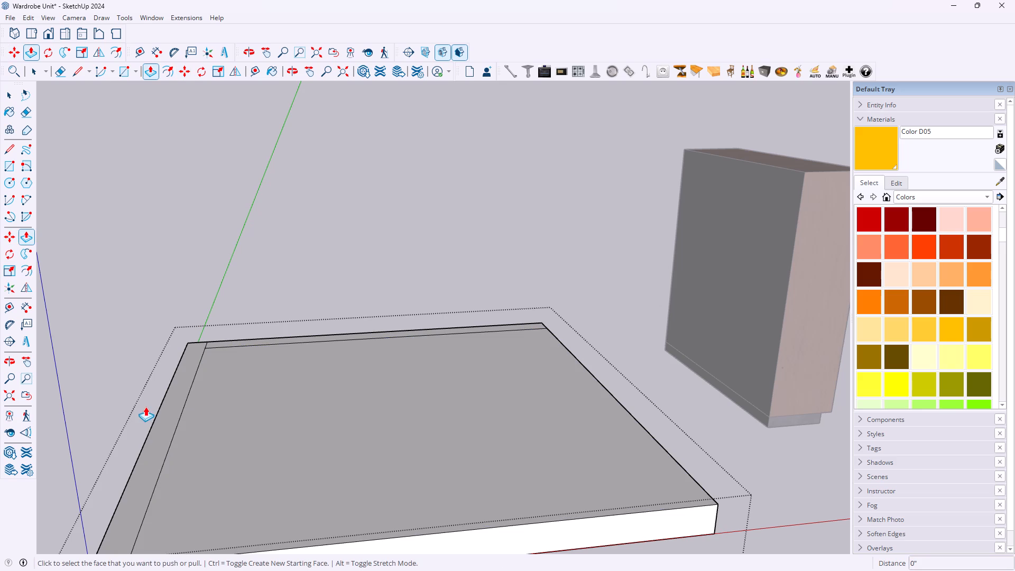
{"action": "left_click", "coordinate": [170, 401]}
{"action": "key", "text": "9"}
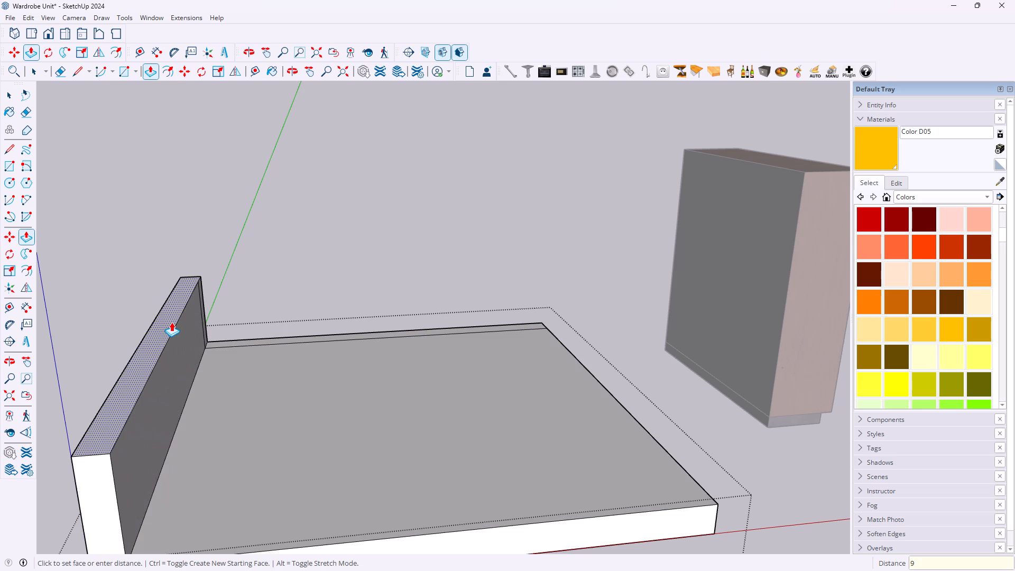
{"action": "key", "text": "apostrophe"}
{"action": "key", "text": "Return"}
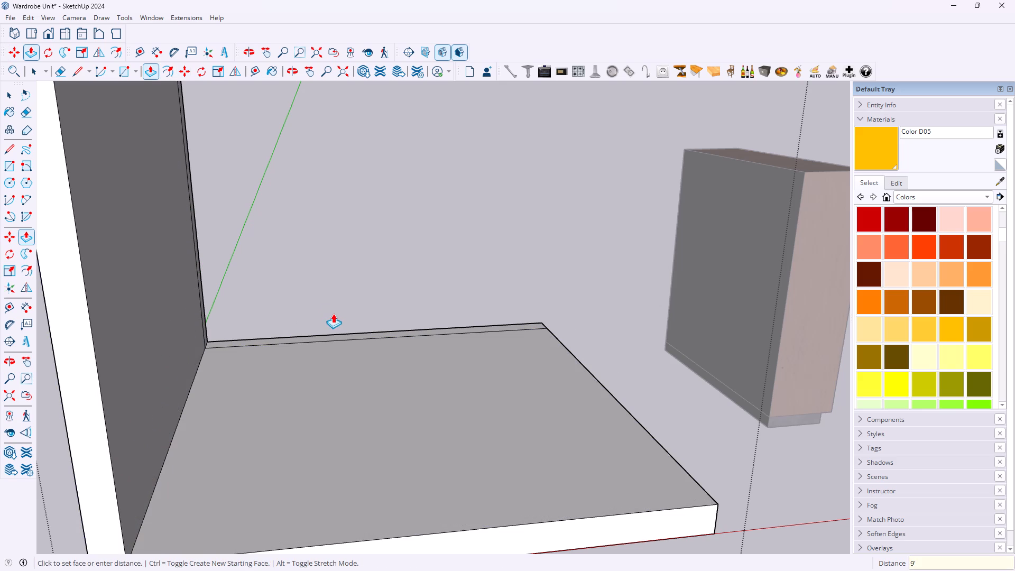
{"action": "scroll", "coordinate": [333, 314], "scroll_direction": "up", "scroll_amount": 10}
{"action": "double_click", "coordinate": [299, 350]}
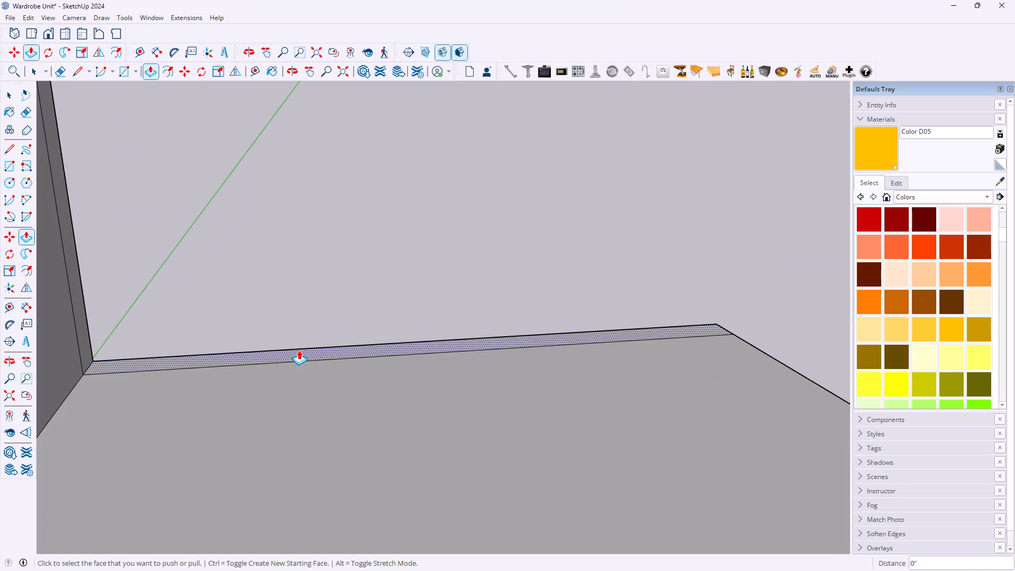
{"action": "scroll", "coordinate": [299, 348], "scroll_direction": "down", "scroll_amount": 7}
{"action": "scroll", "coordinate": [334, 342], "scroll_direction": "up", "scroll_amount": 1}
{"action": "scroll", "coordinate": [334, 342], "scroll_direction": "down", "scroll_amount": 6}
{"action": "scroll", "coordinate": [358, 348], "scroll_direction": "up", "scroll_amount": 1}
{"action": "scroll", "coordinate": [358, 348], "scroll_direction": "down", "scroll_amount": 3}
{"action": "scroll", "coordinate": [598, 357], "scroll_direction": "up", "scroll_amount": 4}
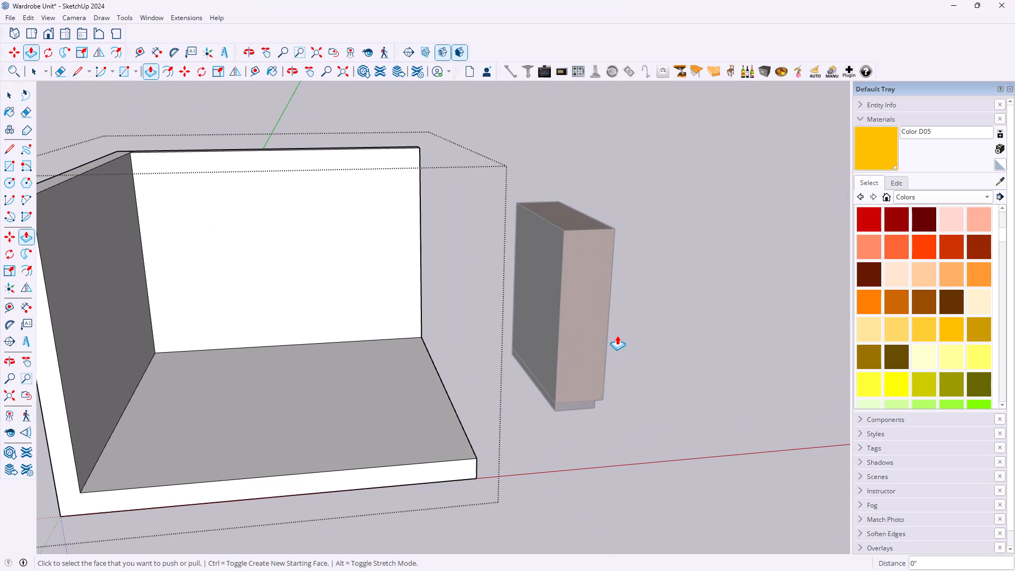
{"action": "key", "text": "space"}
{"action": "left_click", "coordinate": [652, 335]}
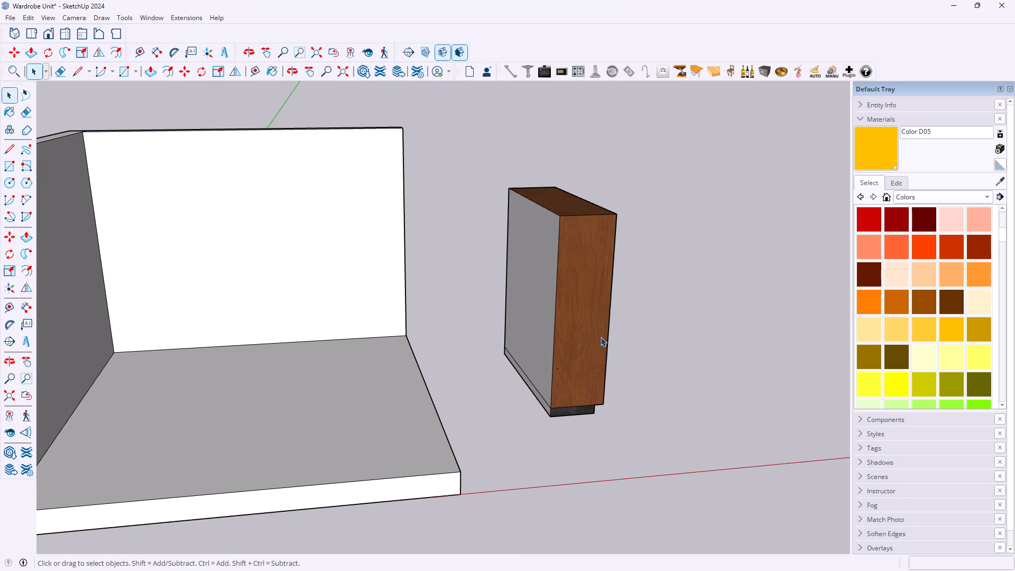
Move the wardrobe by its rear base corner into the floor corner where the two walls meet, about 16' 7 3/4".
{"action": "left_click", "coordinate": [601, 337]}
{"action": "scroll", "coordinate": [647, 330], "scroll_direction": "up", "scroll_amount": 2}
{"action": "key", "text": "m"}
{"action": "middle_click_drag", "start_coordinate": [662, 318], "coordinate": [432, 355]}
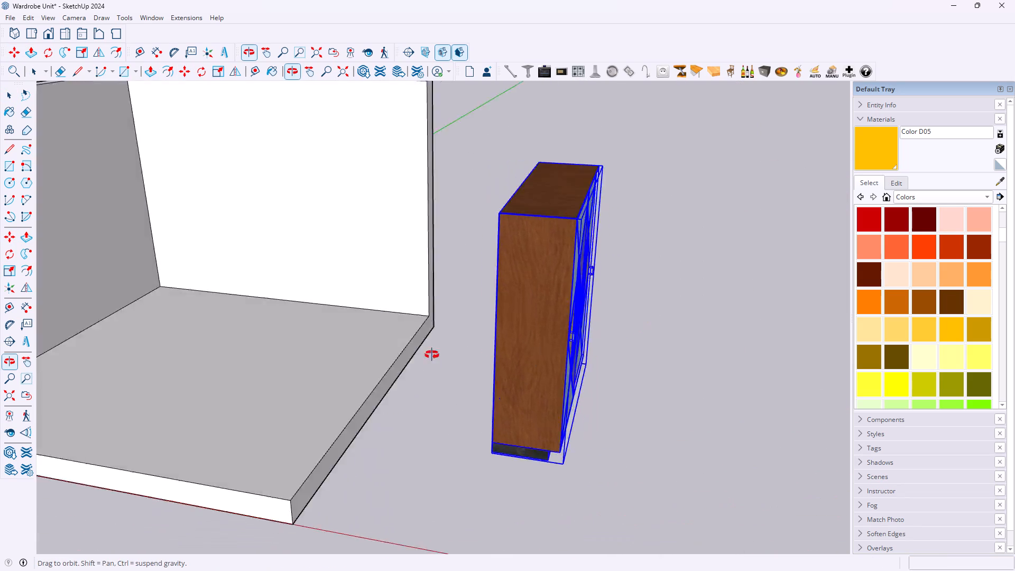
{"action": "middle_click_drag", "start_coordinate": [432, 355], "coordinate": [283, 362]}
{"action": "middle_click_drag", "start_coordinate": [774, 403], "coordinate": [543, 340]}
{"action": "scroll", "coordinate": [647, 452], "scroll_direction": "up", "scroll_amount": 3}
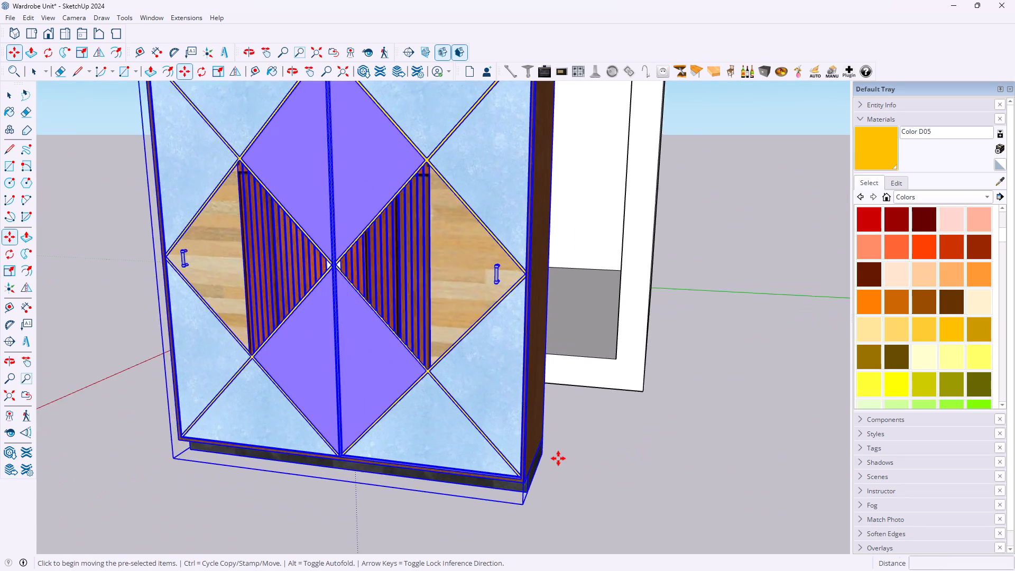
{"action": "scroll", "coordinate": [558, 458], "scroll_direction": "up", "scroll_amount": 14}
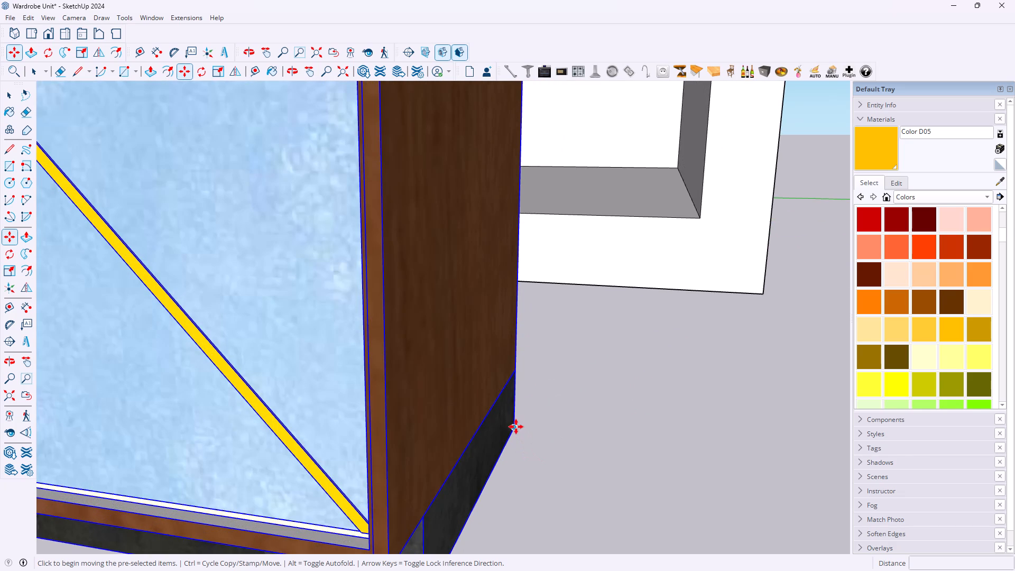
{"action": "left_click", "coordinate": [516, 427]}
{"action": "scroll", "coordinate": [606, 274], "scroll_direction": "down", "scroll_amount": 5}
{"action": "scroll", "coordinate": [623, 210], "scroll_direction": "down", "scroll_amount": 6}
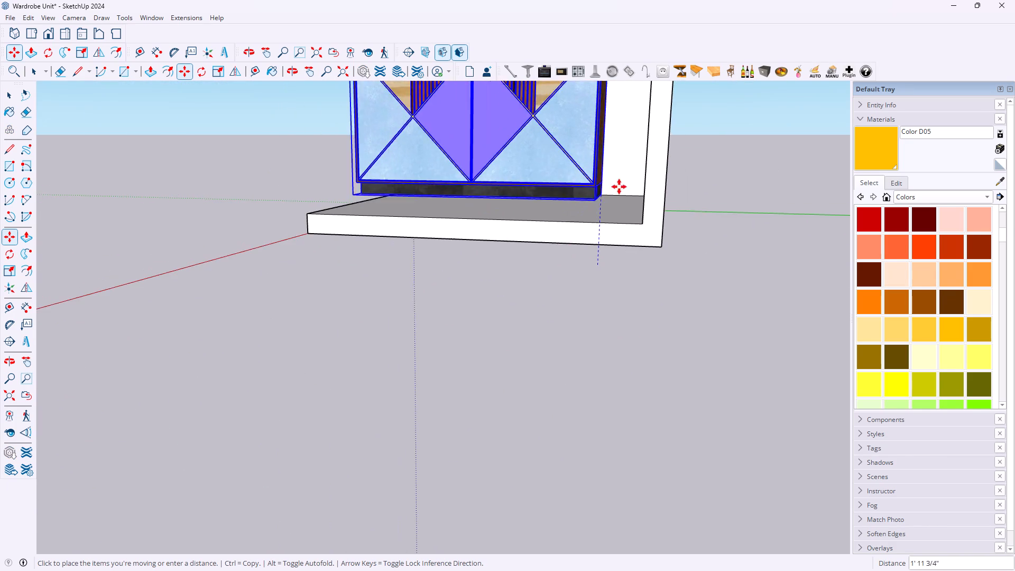
{"action": "scroll", "coordinate": [640, 176], "scroll_direction": "up", "scroll_amount": 16}
{"action": "scroll", "coordinate": [661, 236], "scroll_direction": "up", "scroll_amount": 5}
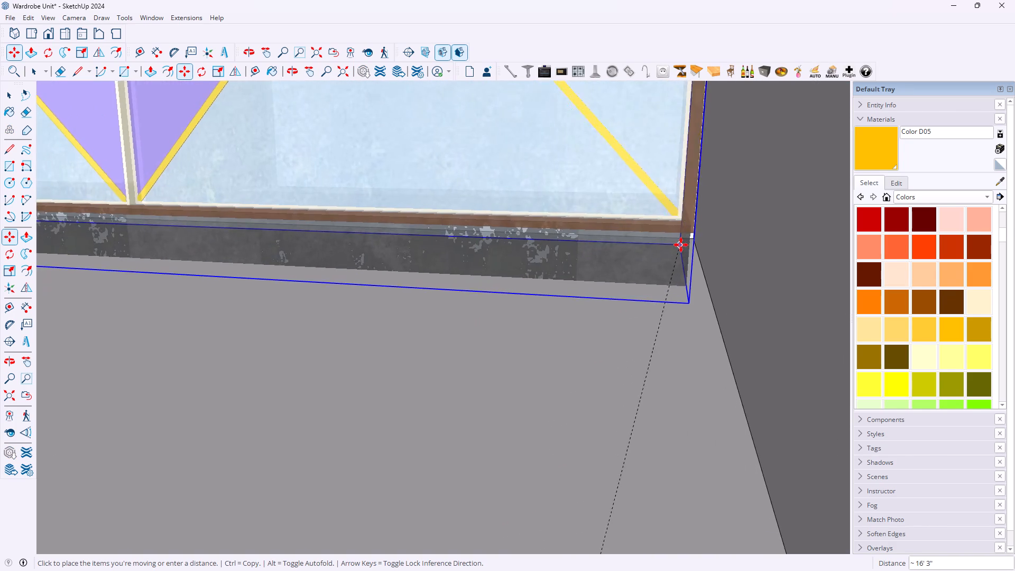
{"action": "middle_click_drag", "start_coordinate": [691, 241], "coordinate": [670, 242]}
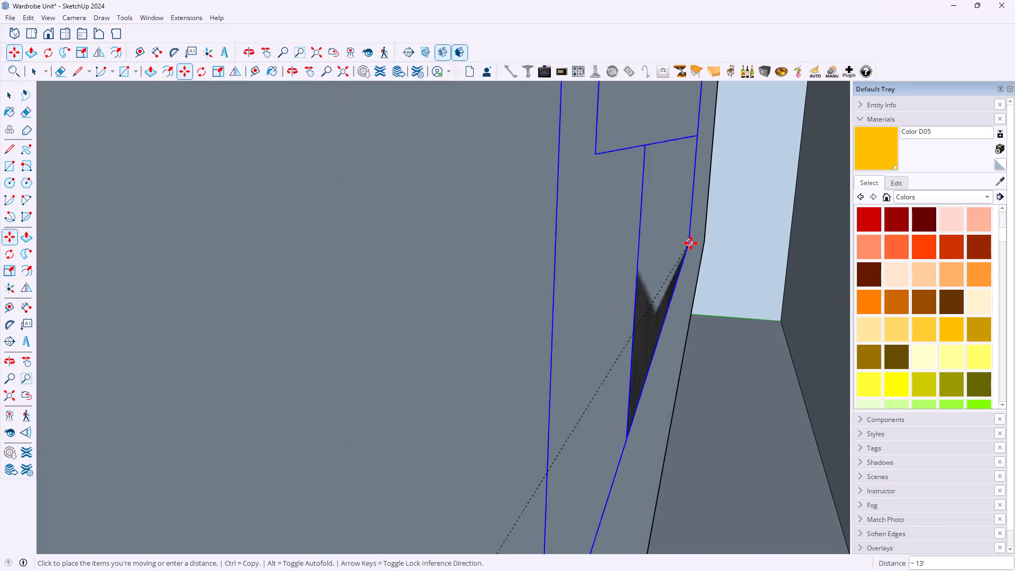
{"action": "middle_click_drag", "start_coordinate": [703, 244], "coordinate": [666, 246]}
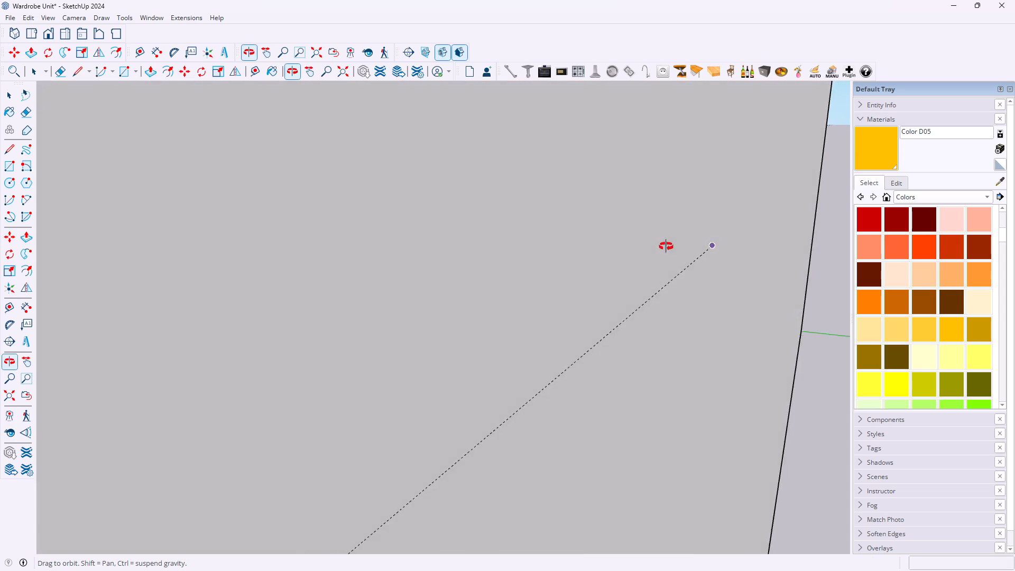
{"action": "middle_click_drag", "start_coordinate": [666, 246], "coordinate": [718, 247]}
{"action": "scroll", "coordinate": [703, 229], "scroll_direction": "up", "scroll_amount": 2}
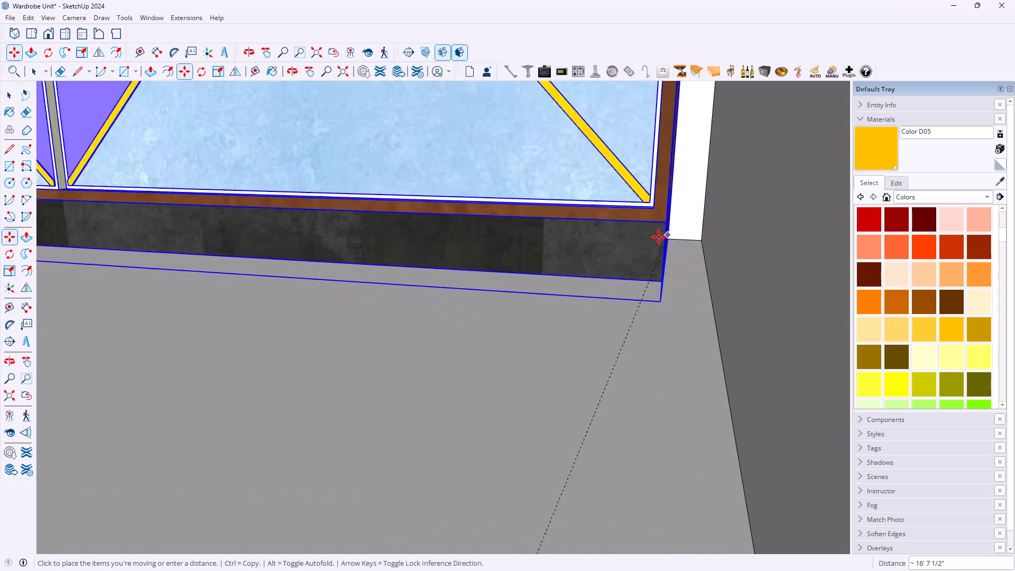
{"action": "scroll", "coordinate": [659, 237], "scroll_direction": "up", "scroll_amount": 3}
{"action": "left_click", "coordinate": [707, 238]}
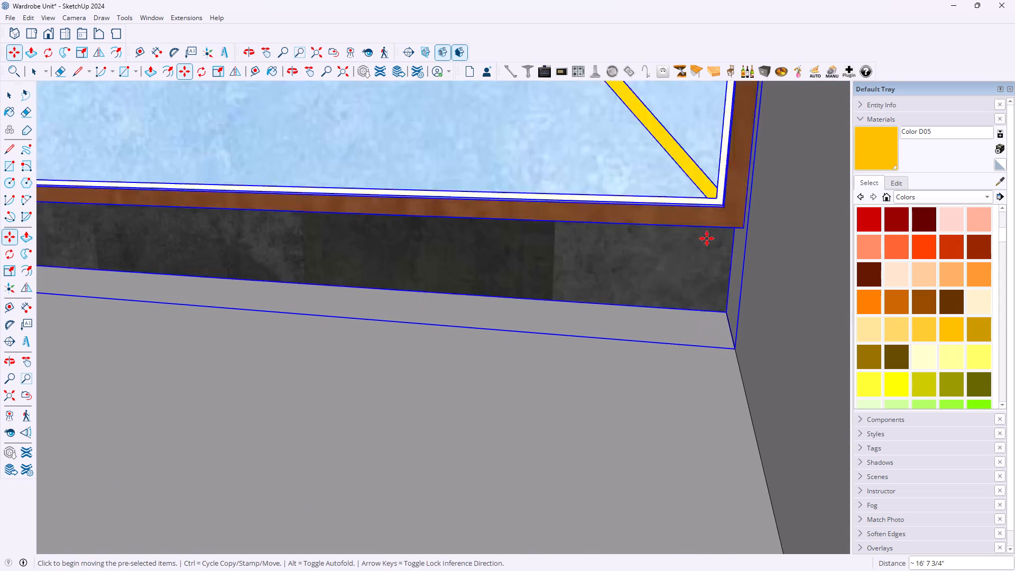
Examine the wardrobe's fit against the floor and both walls, and clear the selection.
{"action": "scroll", "coordinate": [663, 251], "scroll_direction": "down", "scroll_amount": 8}
{"action": "middle_click_drag", "start_coordinate": [753, 265], "coordinate": [635, 259]}
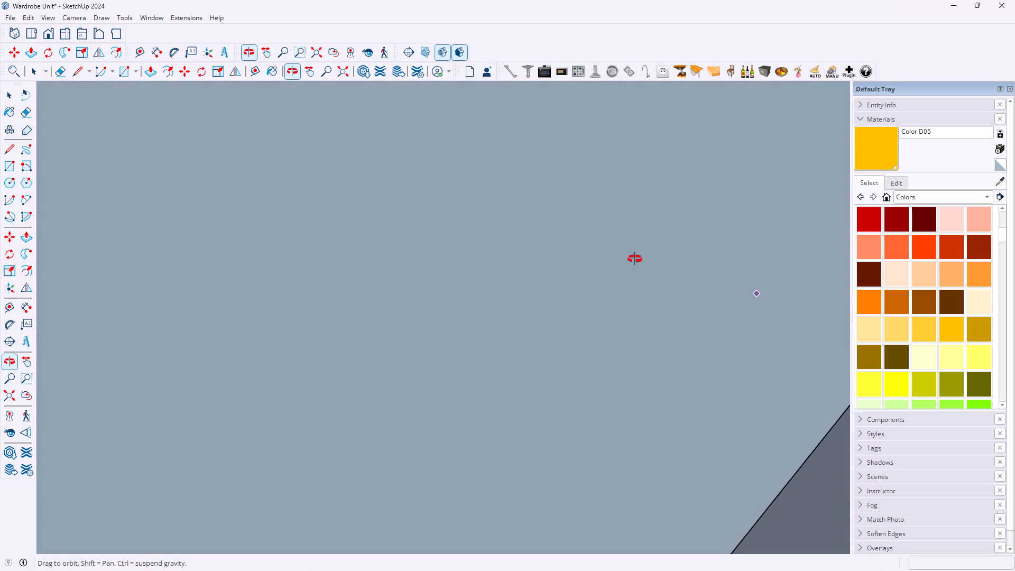
{"action": "middle_click_drag", "start_coordinate": [635, 259], "coordinate": [673, 261]}
{"action": "scroll", "coordinate": [695, 252], "scroll_direction": "up", "scroll_amount": 1}
{"action": "scroll", "coordinate": [699, 251], "scroll_direction": "down", "scroll_amount": 8}
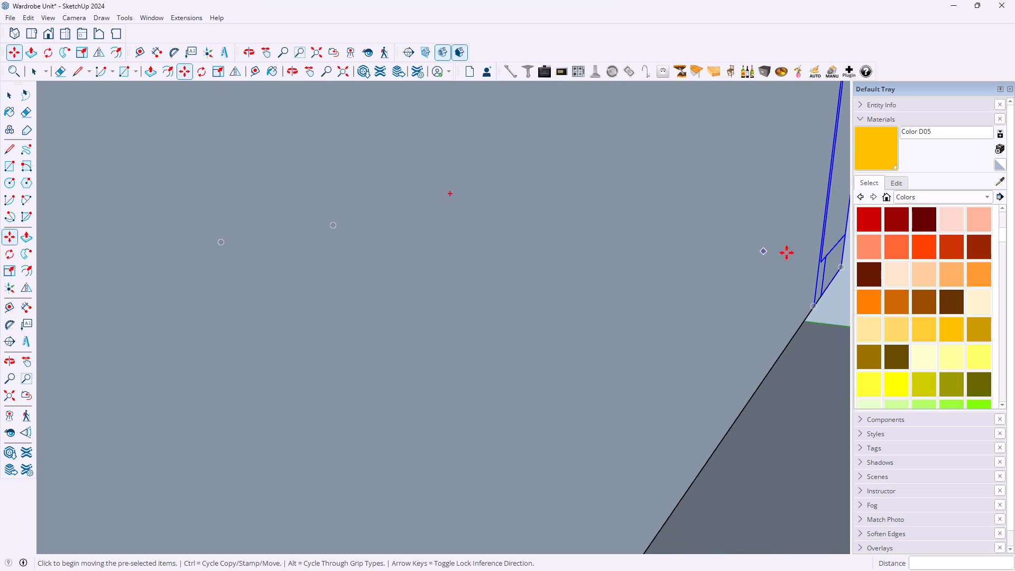
{"action": "scroll", "coordinate": [787, 253], "scroll_direction": "down", "scroll_amount": 5}
{"action": "middle_click_drag", "start_coordinate": [642, 269], "coordinate": [746, 269]}
{"action": "middle_click_drag", "start_coordinate": [543, 297], "coordinate": [622, 290]}
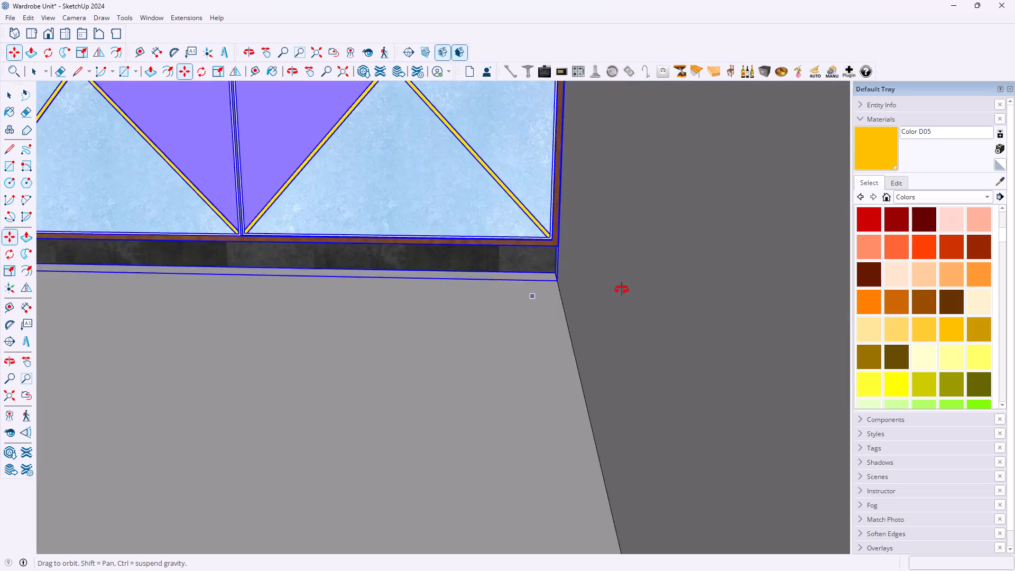
{"action": "middle_click_drag", "start_coordinate": [622, 290], "coordinate": [690, 277]}
{"action": "scroll", "coordinate": [664, 261], "scroll_direction": "down", "scroll_amount": 17}
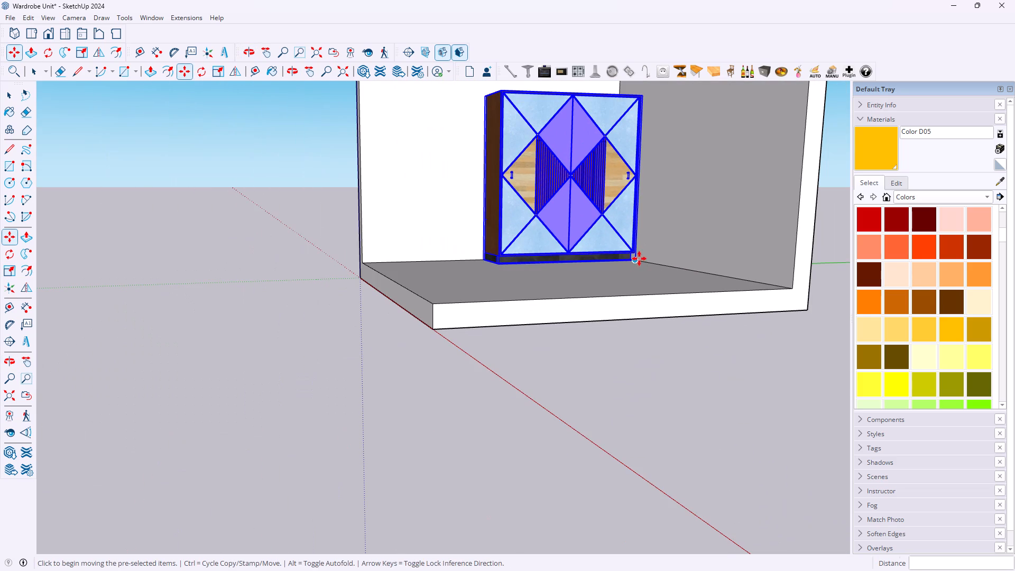
{"action": "key", "text": "space"}
{"action": "scroll", "coordinate": [546, 229], "scroll_direction": "down", "scroll_amount": 5}
{"action": "middle_click_drag", "start_coordinate": [615, 187], "coordinate": [524, 202]}
{"action": "scroll", "coordinate": [529, 170], "scroll_direction": "up", "scroll_amount": 3}
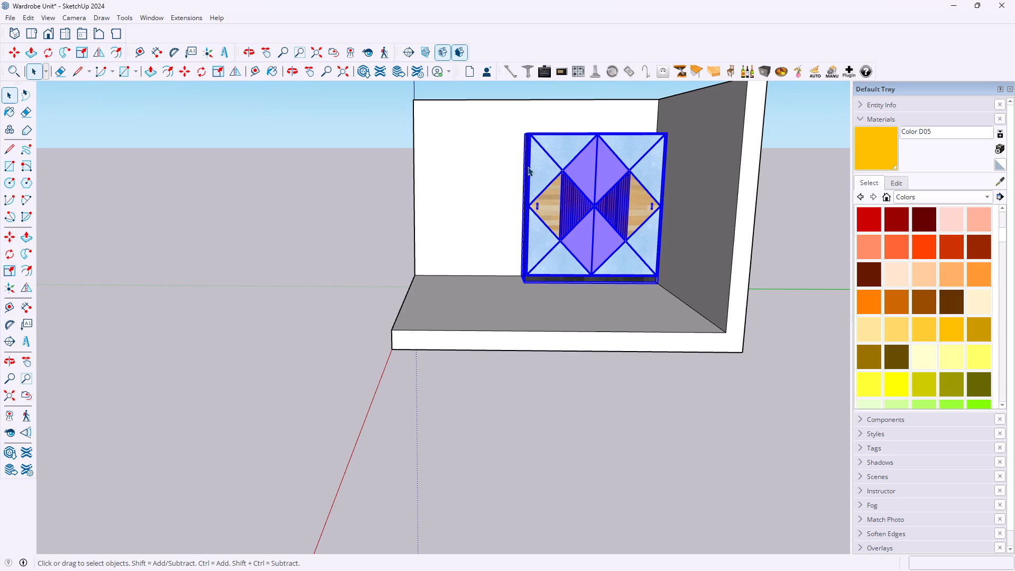
{"action": "scroll", "coordinate": [435, 198], "scroll_direction": "up", "scroll_amount": 1}
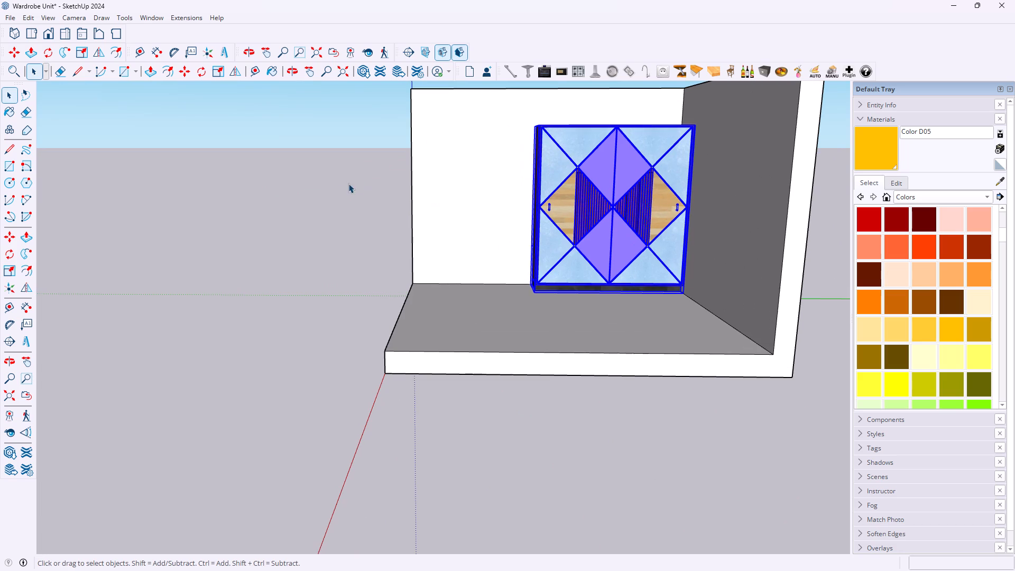
{"action": "left_click", "coordinate": [335, 186]}
Place a horizontal guide 3' above the floor on the wall behind the wardrobe.
{"action": "scroll", "coordinate": [366, 188], "scroll_direction": "up", "scroll_amount": 3}
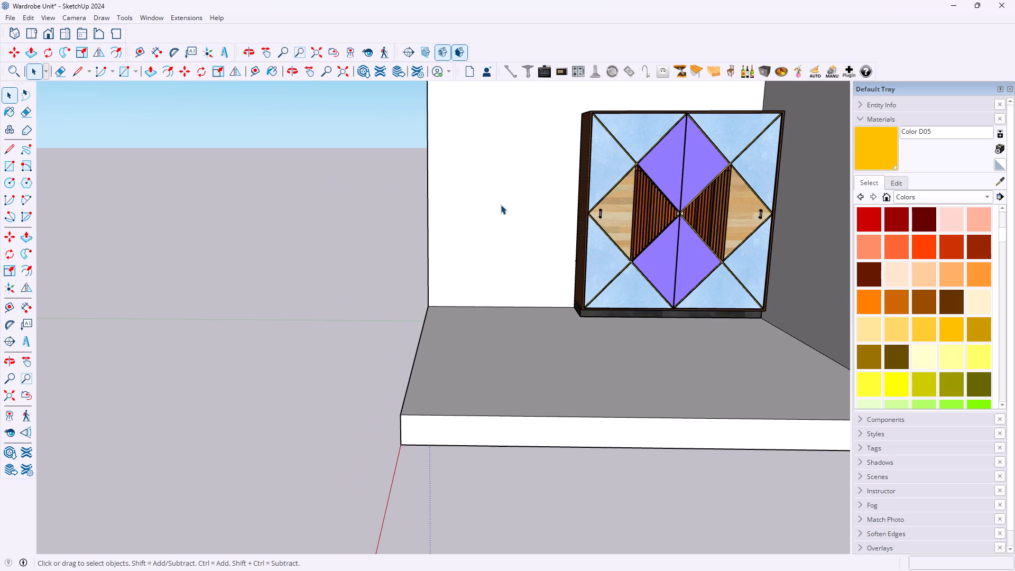
{"action": "key", "text": "t"}
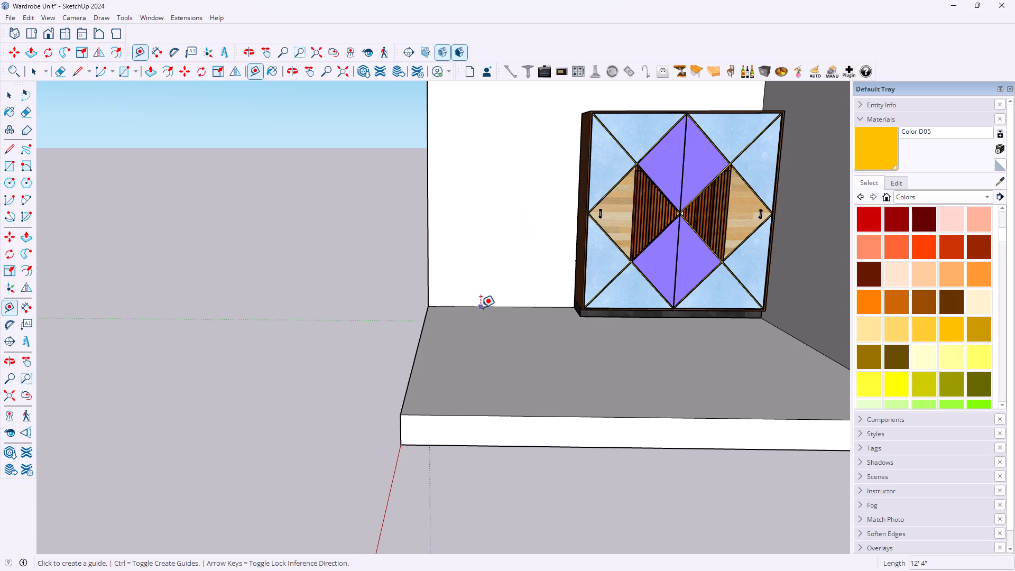
{"action": "left_click", "coordinate": [481, 308]}
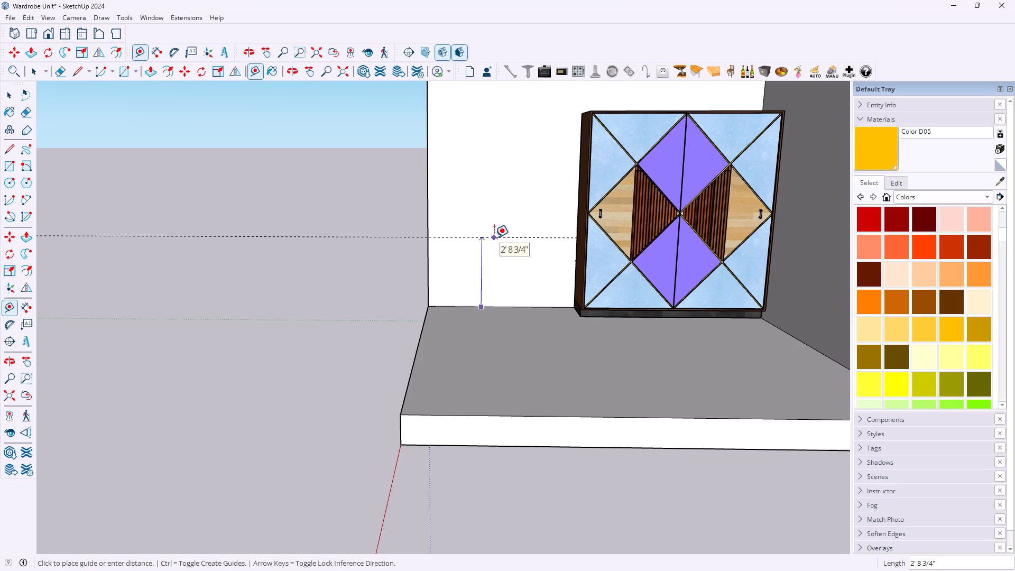
{"action": "type", "text": "3'"}
{"action": "key", "text": "Return"}
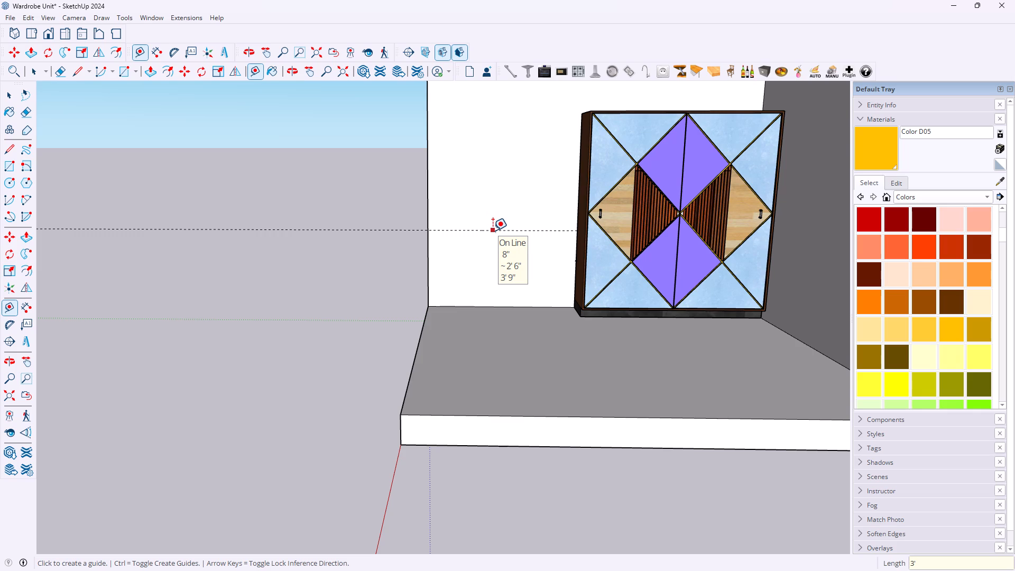
Place a vertical guide 8" in from the free end of the wall behind the wardrobe.
{"action": "left_click", "coordinate": [427, 209]}
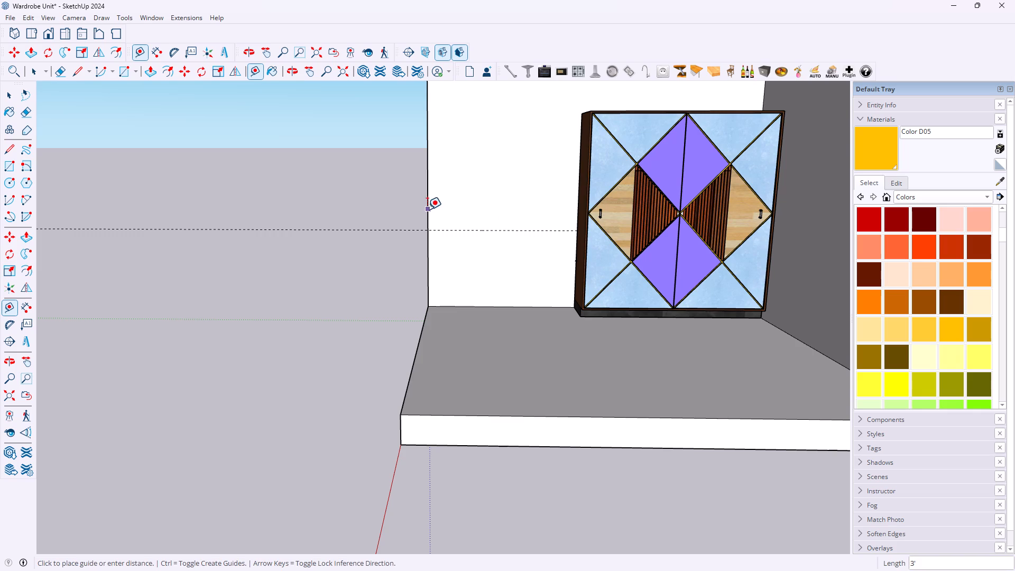
{"action": "key", "text": "8"}
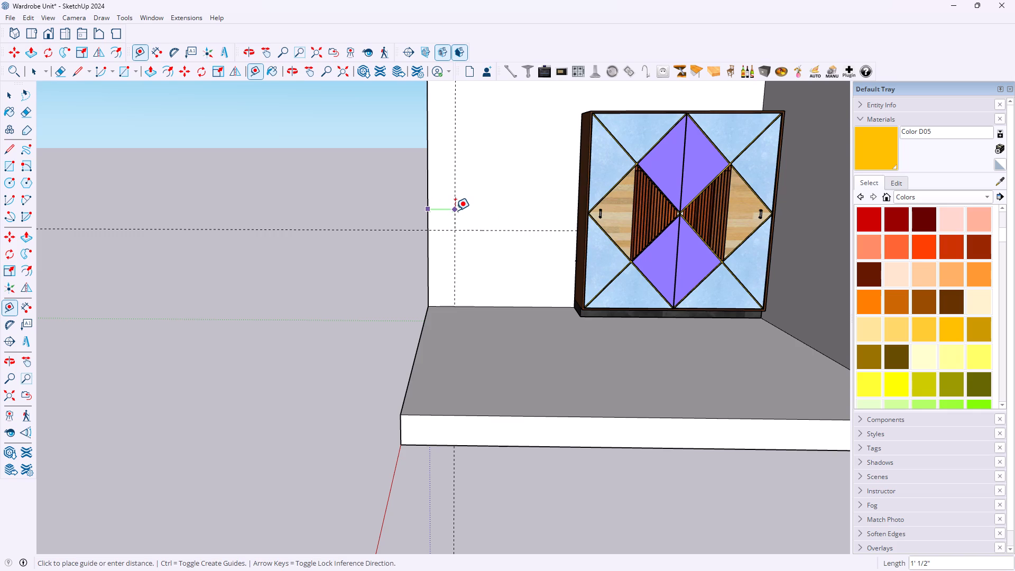
{"action": "key", "text": "Return"}
Place another horizontal guide 4' above the 3' guide on the wall behind the wardrobe.
{"action": "scroll", "coordinate": [474, 199], "scroll_direction": "down", "scroll_amount": 5}
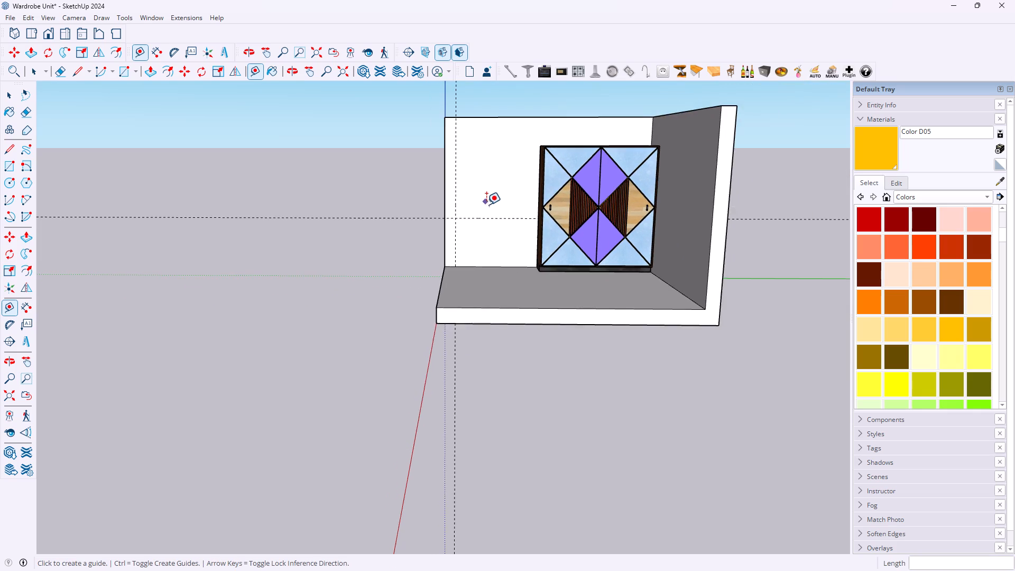
{"action": "scroll", "coordinate": [487, 206], "scroll_direction": "up", "scroll_amount": 4}
{"action": "left_click", "coordinate": [492, 223]}
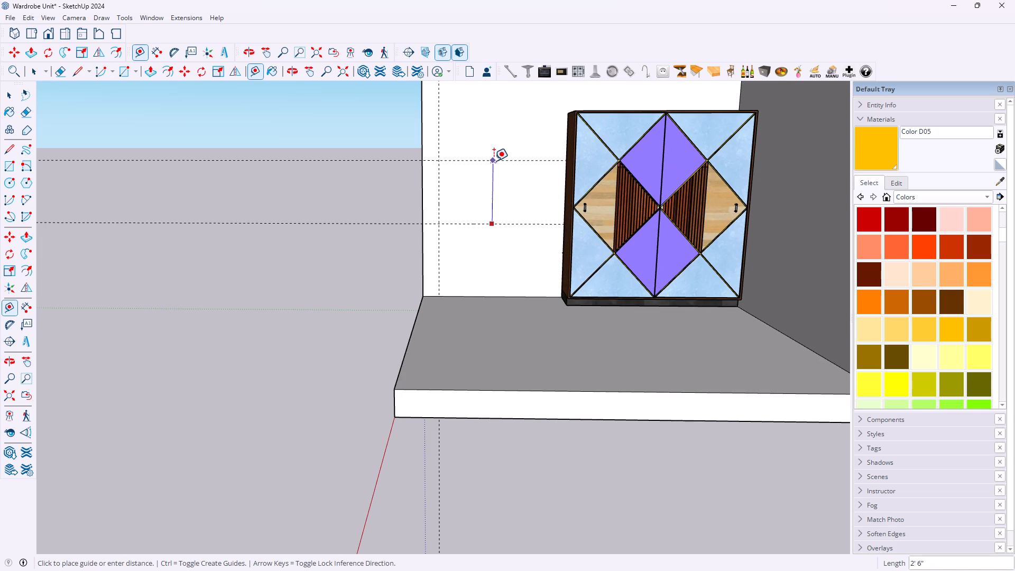
{"action": "type", "text": "4'"}
{"action": "key", "text": "Return"}
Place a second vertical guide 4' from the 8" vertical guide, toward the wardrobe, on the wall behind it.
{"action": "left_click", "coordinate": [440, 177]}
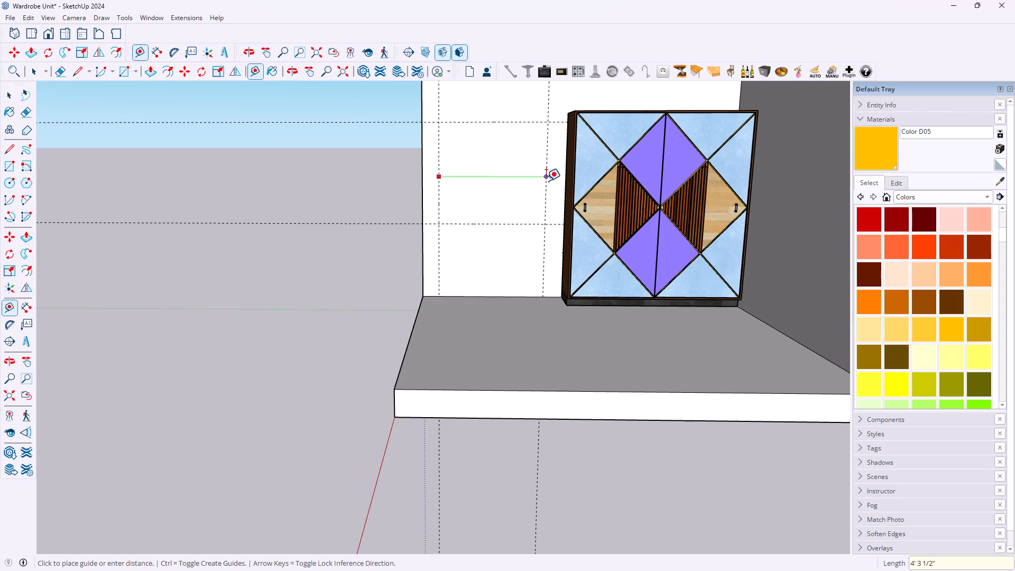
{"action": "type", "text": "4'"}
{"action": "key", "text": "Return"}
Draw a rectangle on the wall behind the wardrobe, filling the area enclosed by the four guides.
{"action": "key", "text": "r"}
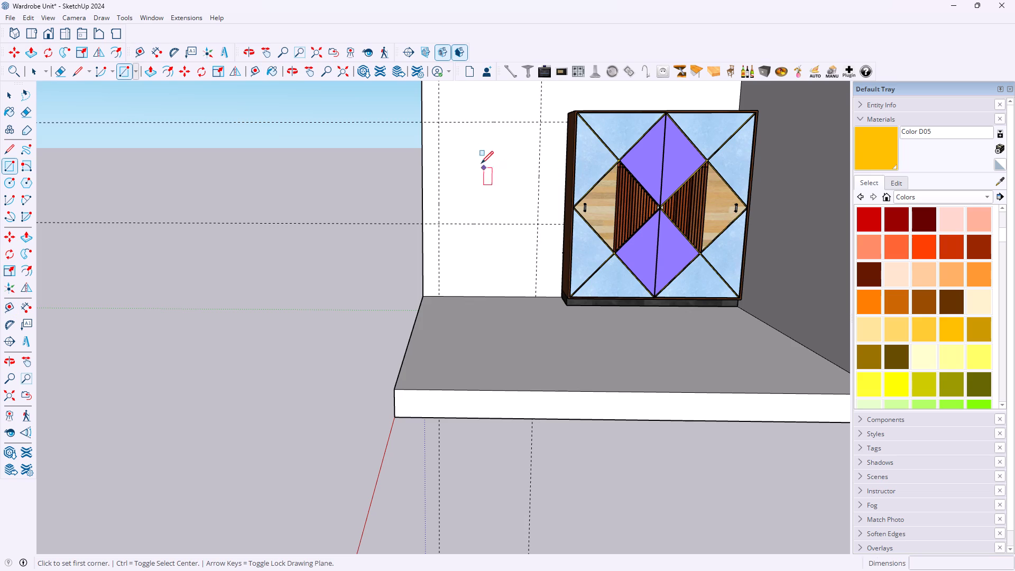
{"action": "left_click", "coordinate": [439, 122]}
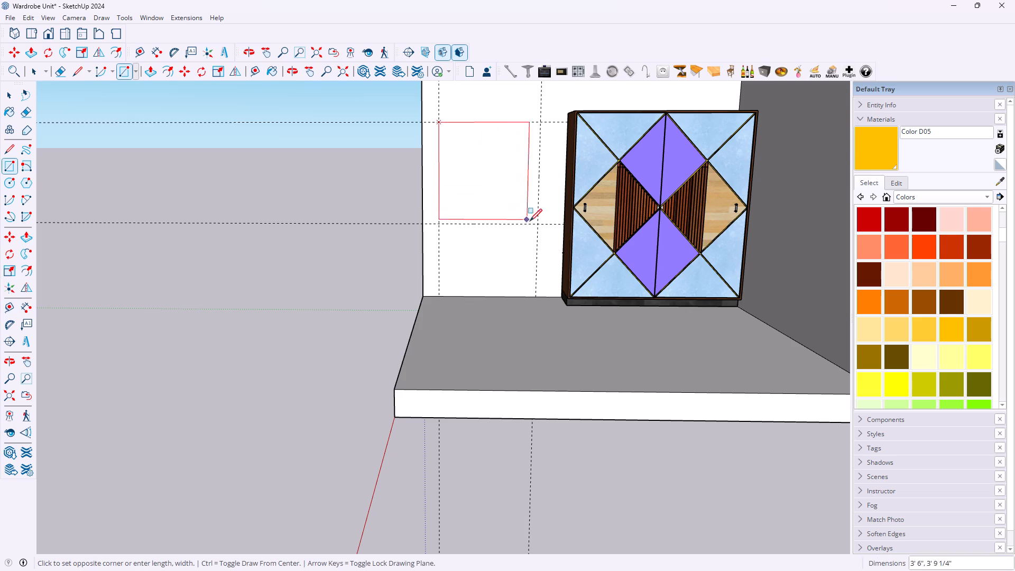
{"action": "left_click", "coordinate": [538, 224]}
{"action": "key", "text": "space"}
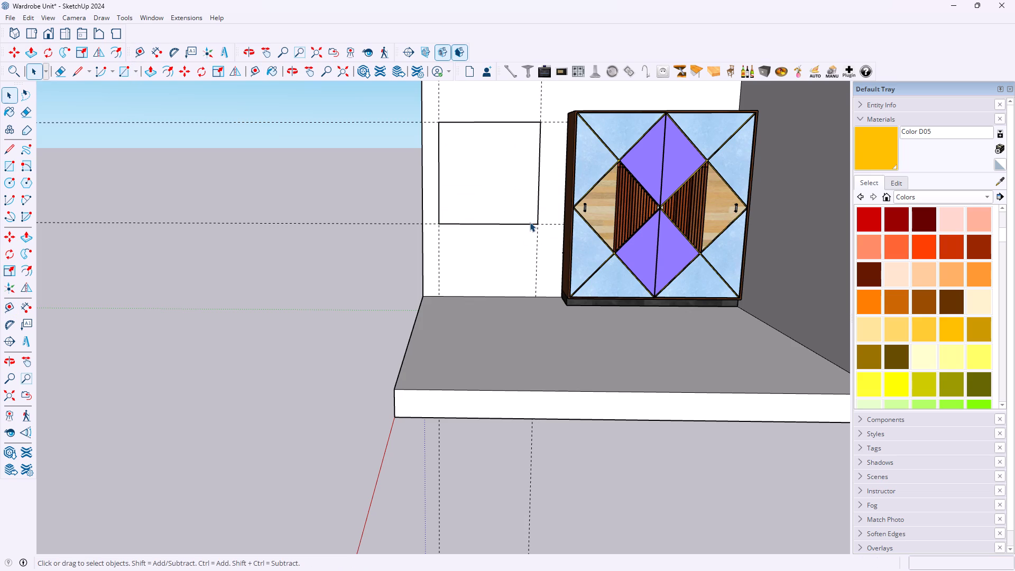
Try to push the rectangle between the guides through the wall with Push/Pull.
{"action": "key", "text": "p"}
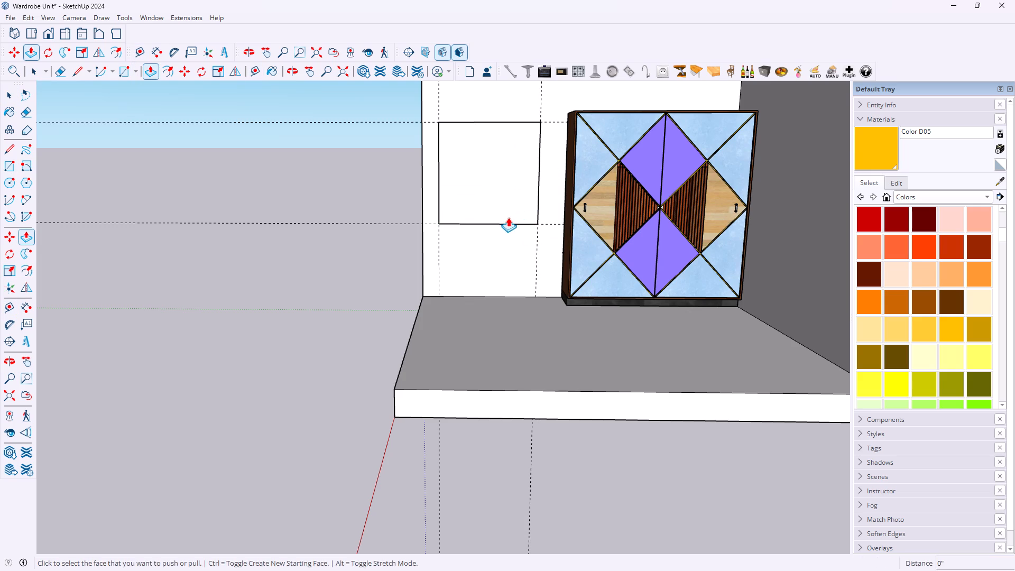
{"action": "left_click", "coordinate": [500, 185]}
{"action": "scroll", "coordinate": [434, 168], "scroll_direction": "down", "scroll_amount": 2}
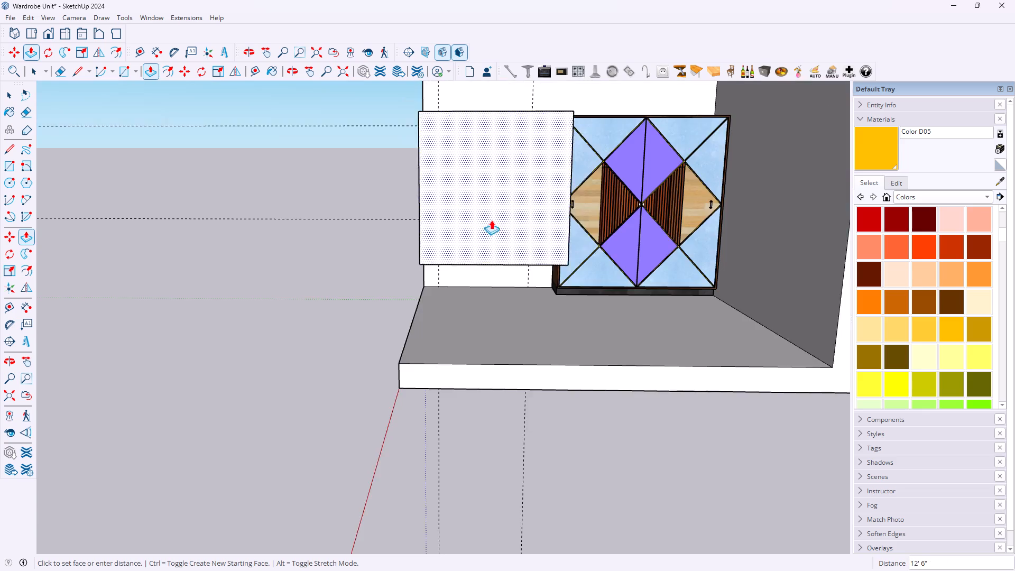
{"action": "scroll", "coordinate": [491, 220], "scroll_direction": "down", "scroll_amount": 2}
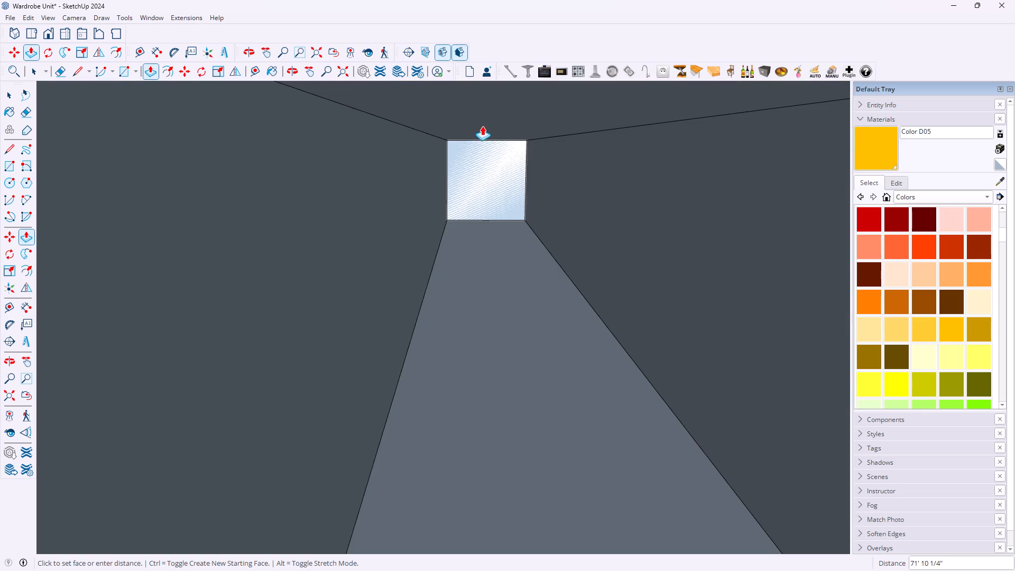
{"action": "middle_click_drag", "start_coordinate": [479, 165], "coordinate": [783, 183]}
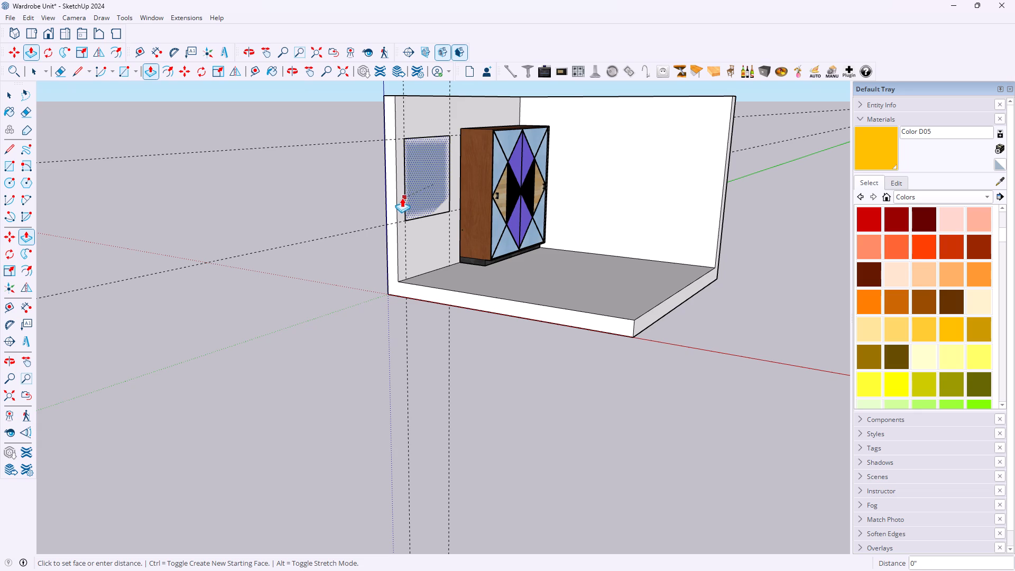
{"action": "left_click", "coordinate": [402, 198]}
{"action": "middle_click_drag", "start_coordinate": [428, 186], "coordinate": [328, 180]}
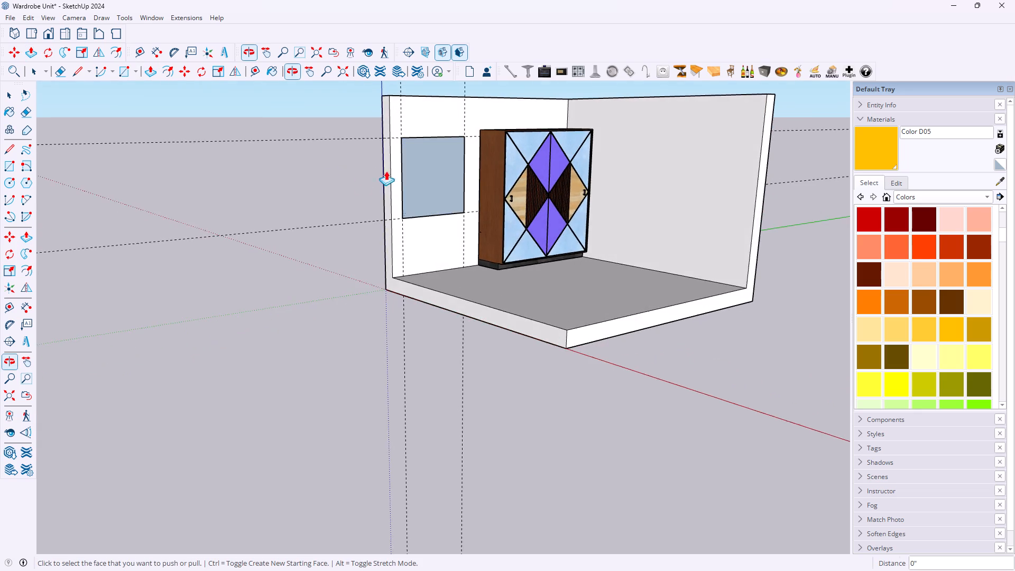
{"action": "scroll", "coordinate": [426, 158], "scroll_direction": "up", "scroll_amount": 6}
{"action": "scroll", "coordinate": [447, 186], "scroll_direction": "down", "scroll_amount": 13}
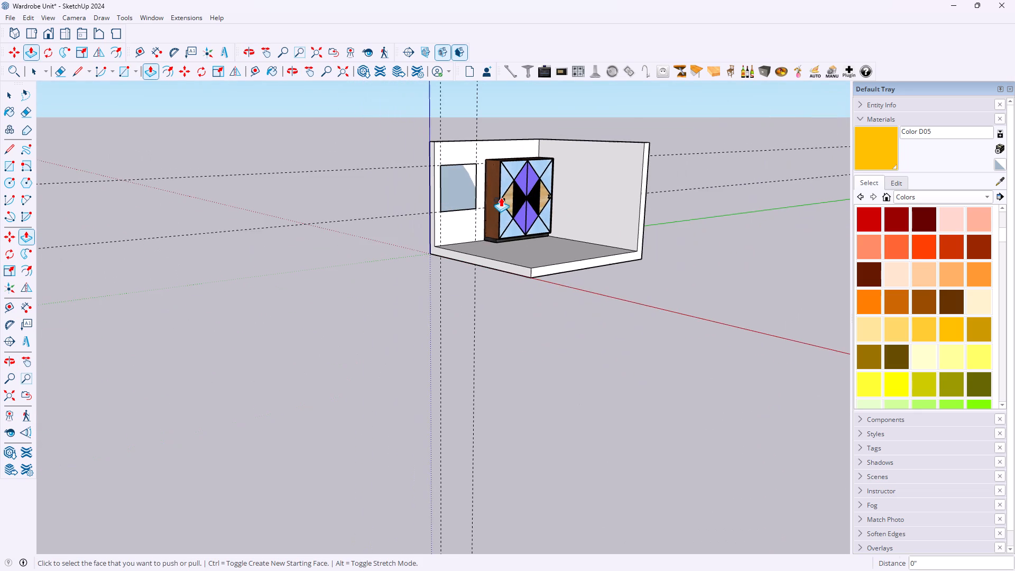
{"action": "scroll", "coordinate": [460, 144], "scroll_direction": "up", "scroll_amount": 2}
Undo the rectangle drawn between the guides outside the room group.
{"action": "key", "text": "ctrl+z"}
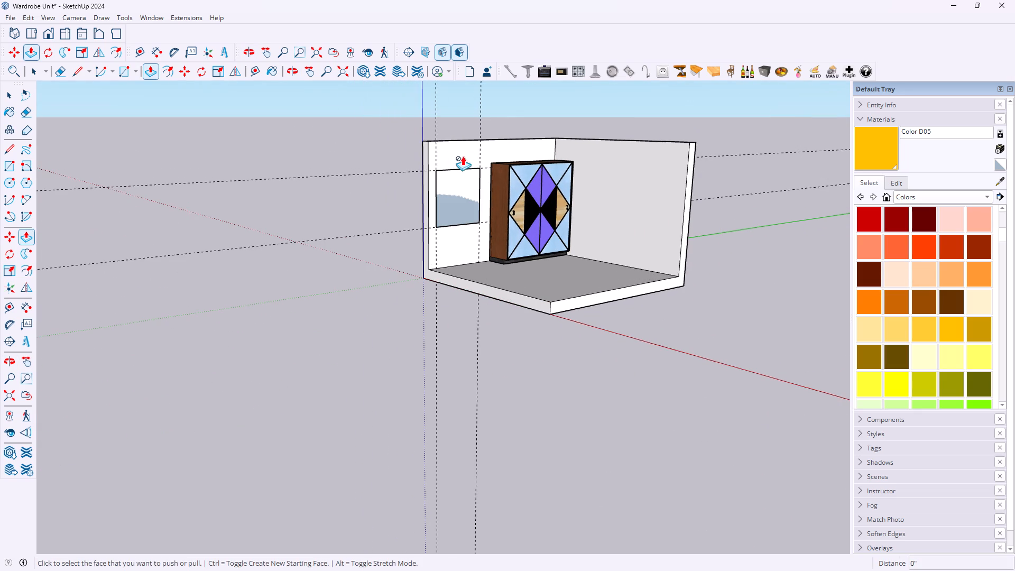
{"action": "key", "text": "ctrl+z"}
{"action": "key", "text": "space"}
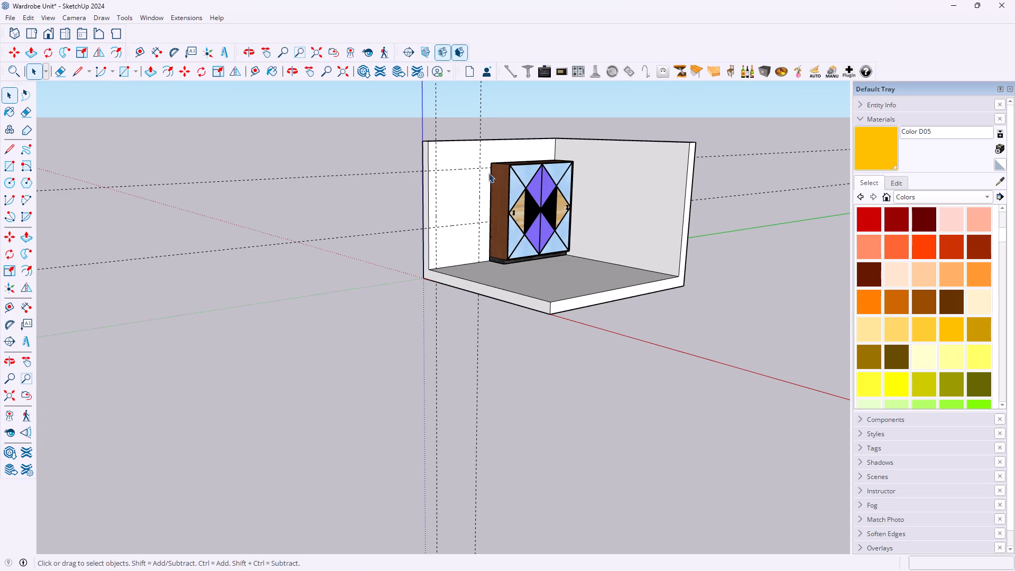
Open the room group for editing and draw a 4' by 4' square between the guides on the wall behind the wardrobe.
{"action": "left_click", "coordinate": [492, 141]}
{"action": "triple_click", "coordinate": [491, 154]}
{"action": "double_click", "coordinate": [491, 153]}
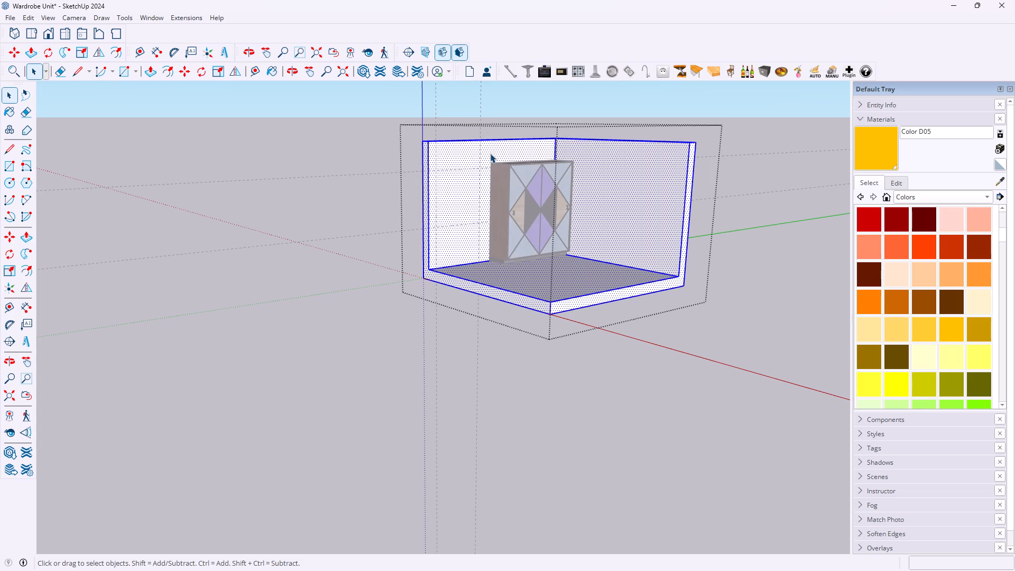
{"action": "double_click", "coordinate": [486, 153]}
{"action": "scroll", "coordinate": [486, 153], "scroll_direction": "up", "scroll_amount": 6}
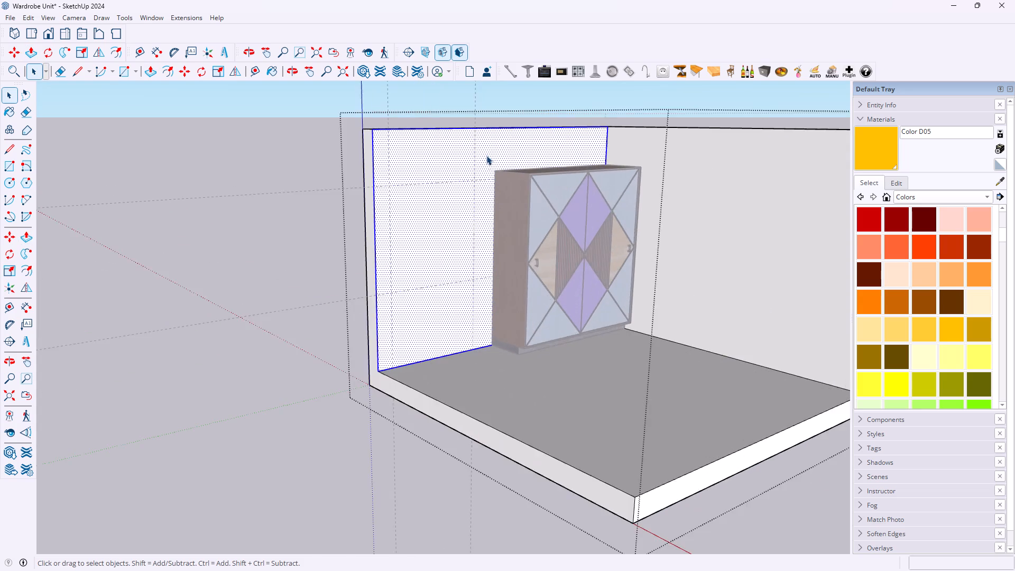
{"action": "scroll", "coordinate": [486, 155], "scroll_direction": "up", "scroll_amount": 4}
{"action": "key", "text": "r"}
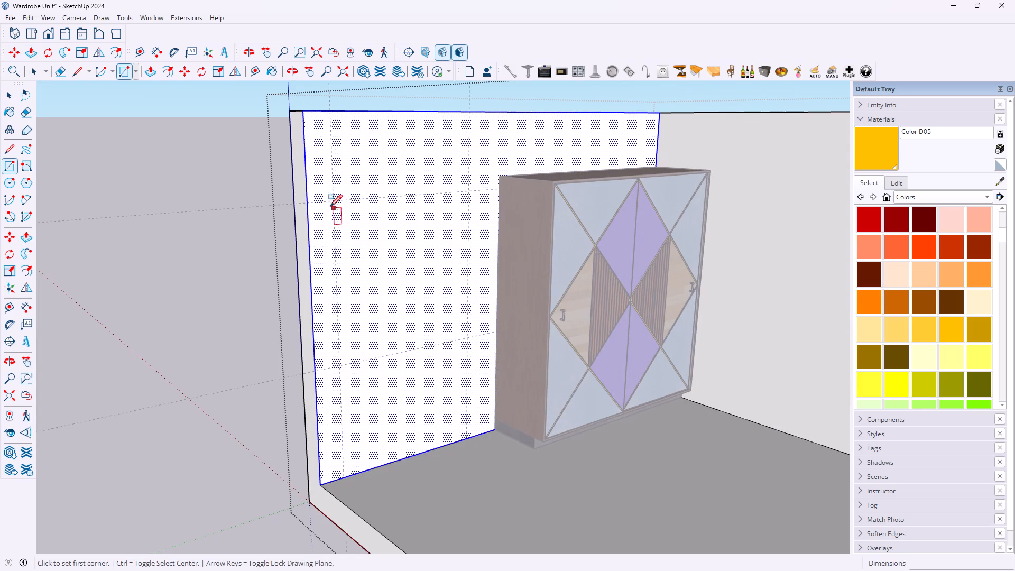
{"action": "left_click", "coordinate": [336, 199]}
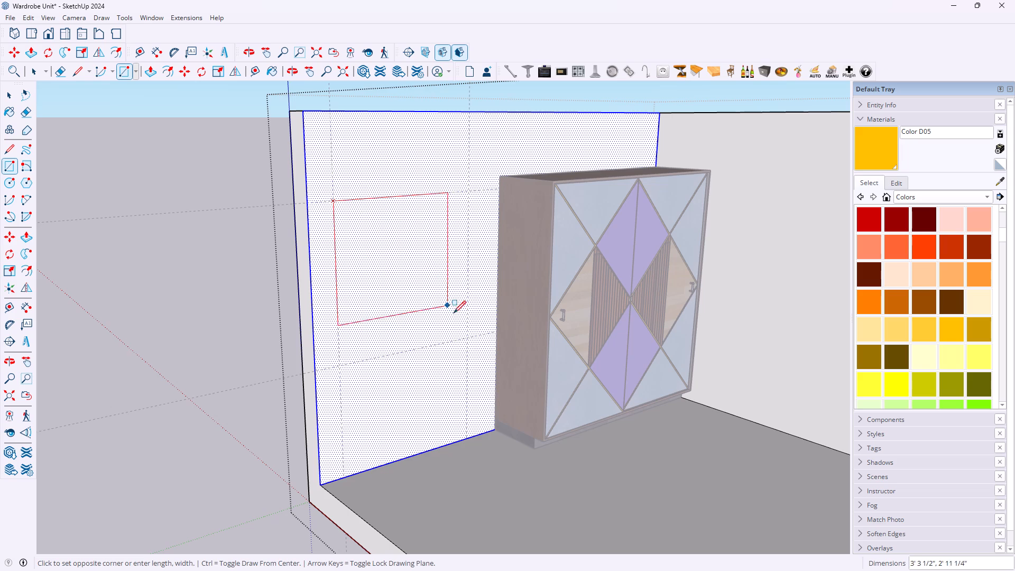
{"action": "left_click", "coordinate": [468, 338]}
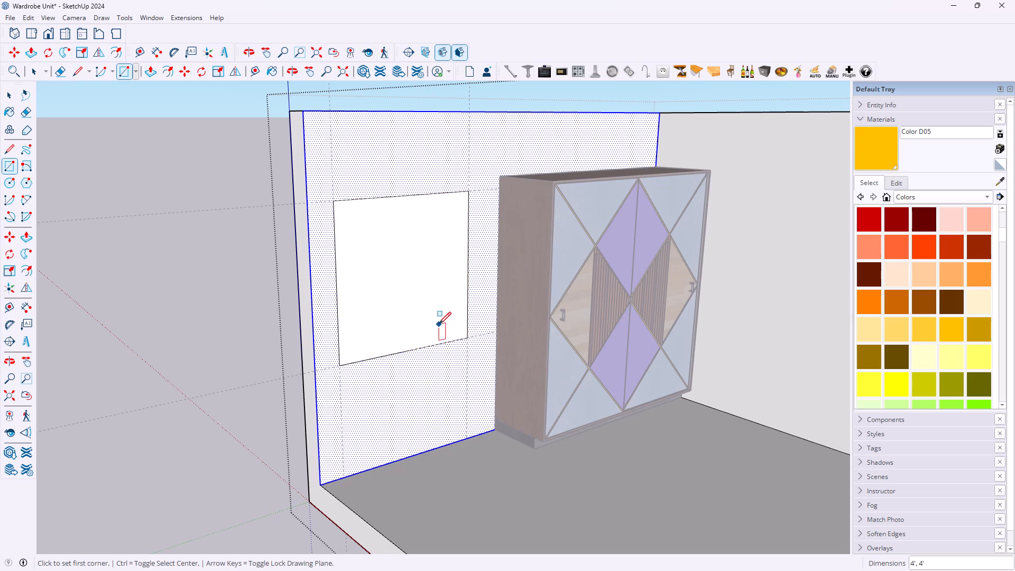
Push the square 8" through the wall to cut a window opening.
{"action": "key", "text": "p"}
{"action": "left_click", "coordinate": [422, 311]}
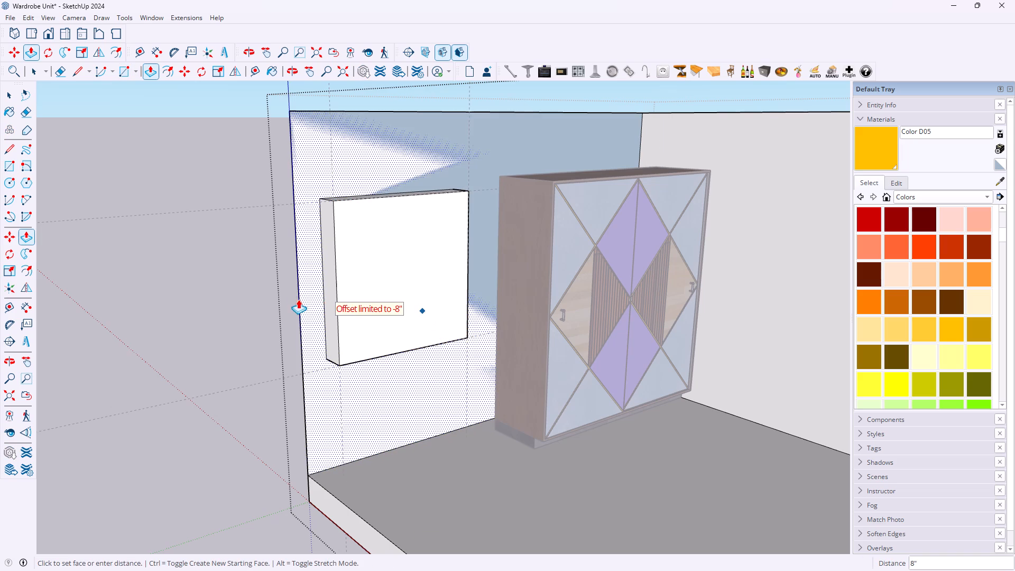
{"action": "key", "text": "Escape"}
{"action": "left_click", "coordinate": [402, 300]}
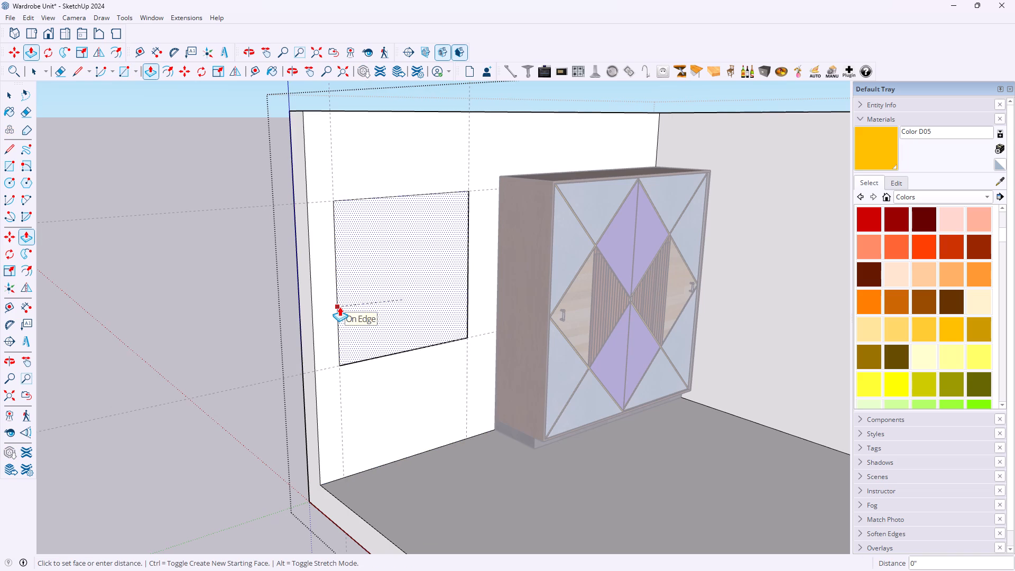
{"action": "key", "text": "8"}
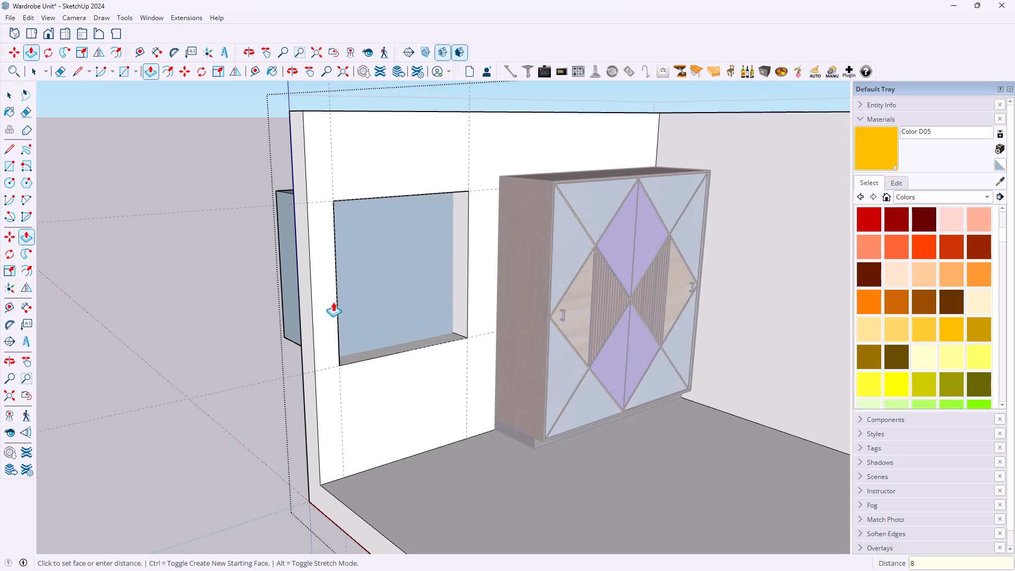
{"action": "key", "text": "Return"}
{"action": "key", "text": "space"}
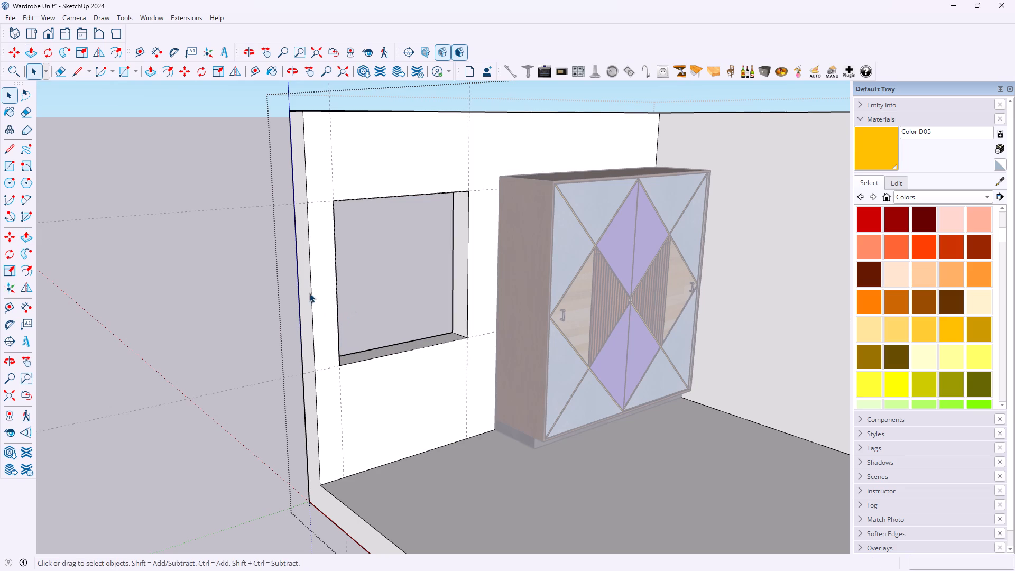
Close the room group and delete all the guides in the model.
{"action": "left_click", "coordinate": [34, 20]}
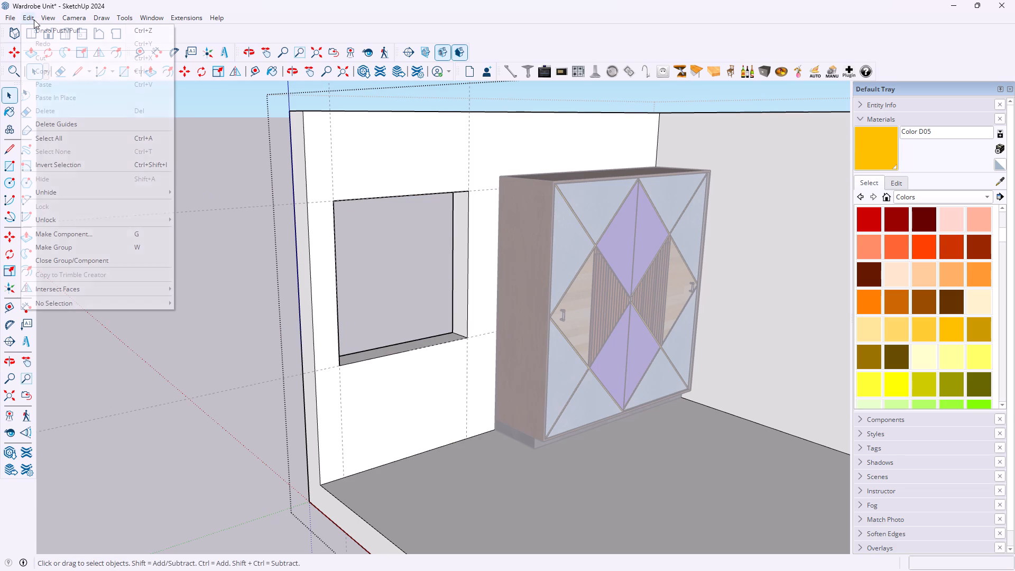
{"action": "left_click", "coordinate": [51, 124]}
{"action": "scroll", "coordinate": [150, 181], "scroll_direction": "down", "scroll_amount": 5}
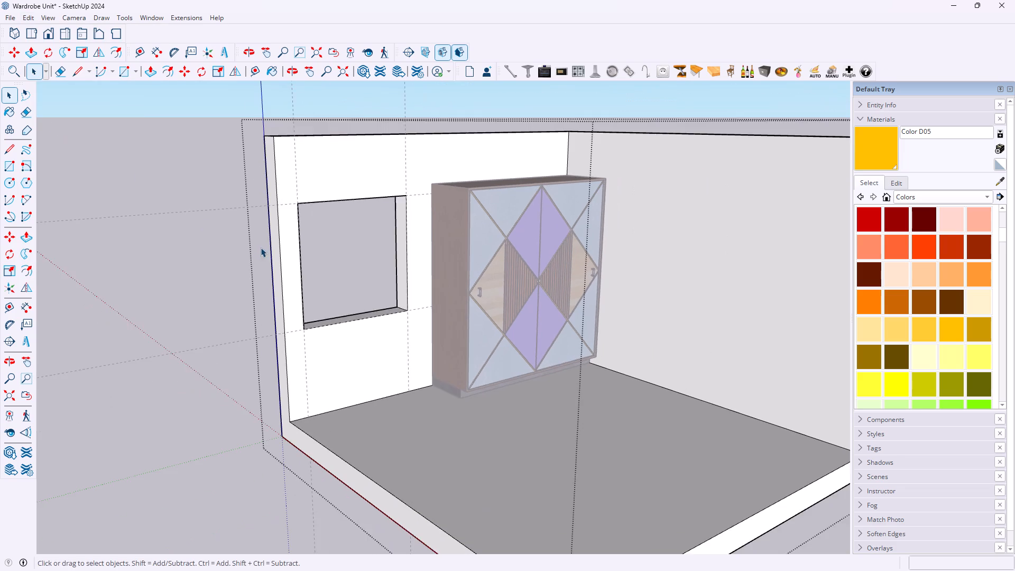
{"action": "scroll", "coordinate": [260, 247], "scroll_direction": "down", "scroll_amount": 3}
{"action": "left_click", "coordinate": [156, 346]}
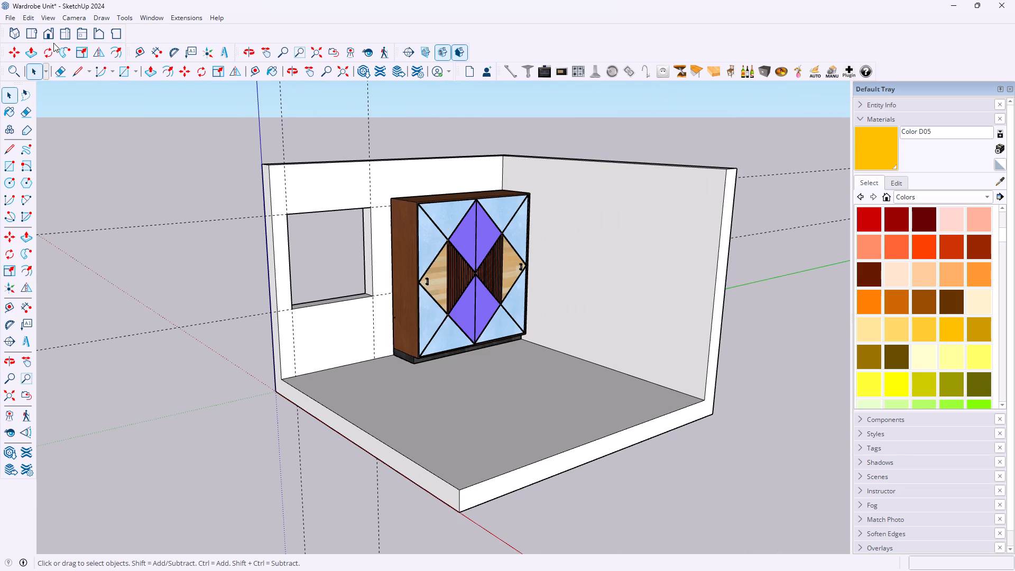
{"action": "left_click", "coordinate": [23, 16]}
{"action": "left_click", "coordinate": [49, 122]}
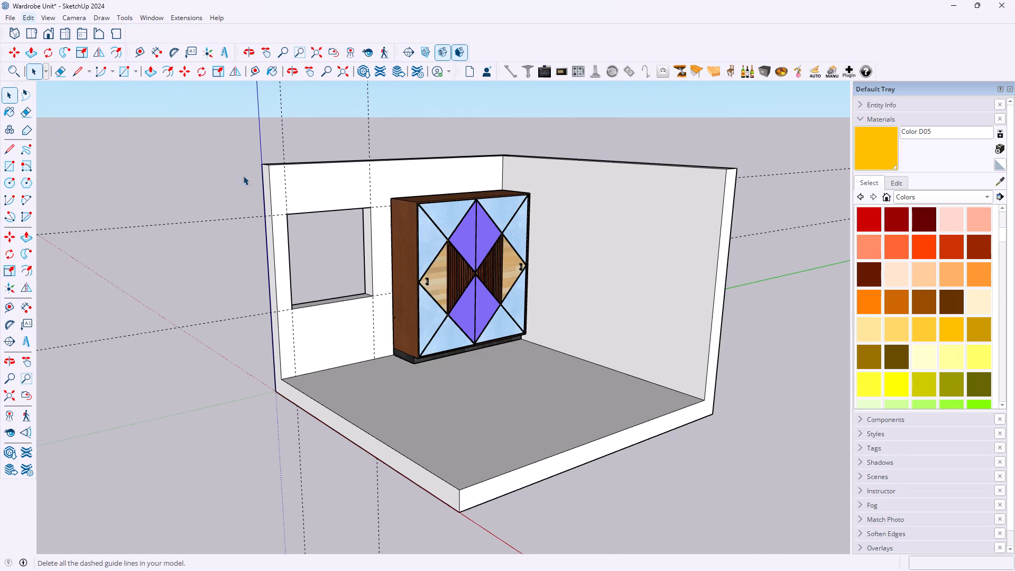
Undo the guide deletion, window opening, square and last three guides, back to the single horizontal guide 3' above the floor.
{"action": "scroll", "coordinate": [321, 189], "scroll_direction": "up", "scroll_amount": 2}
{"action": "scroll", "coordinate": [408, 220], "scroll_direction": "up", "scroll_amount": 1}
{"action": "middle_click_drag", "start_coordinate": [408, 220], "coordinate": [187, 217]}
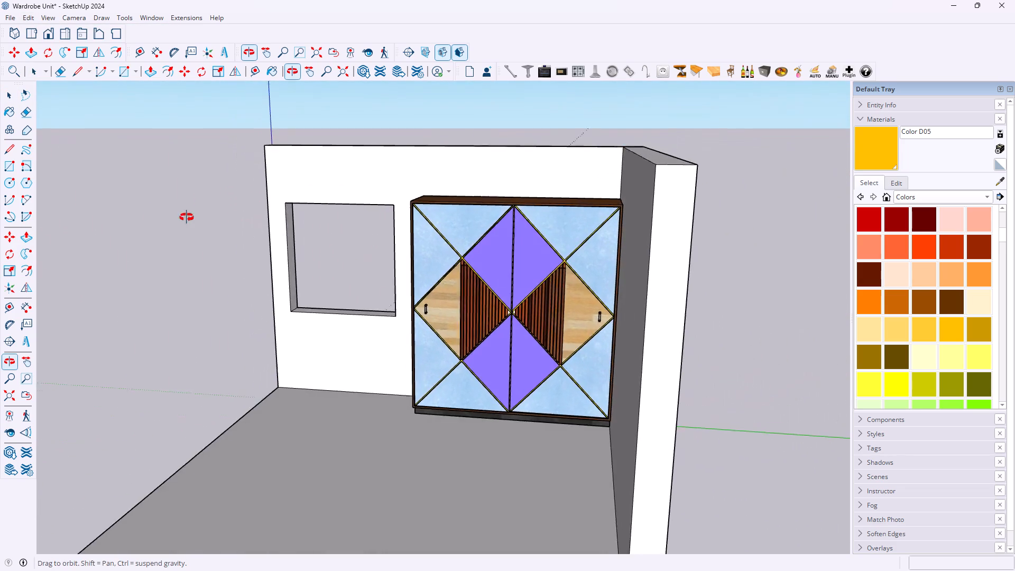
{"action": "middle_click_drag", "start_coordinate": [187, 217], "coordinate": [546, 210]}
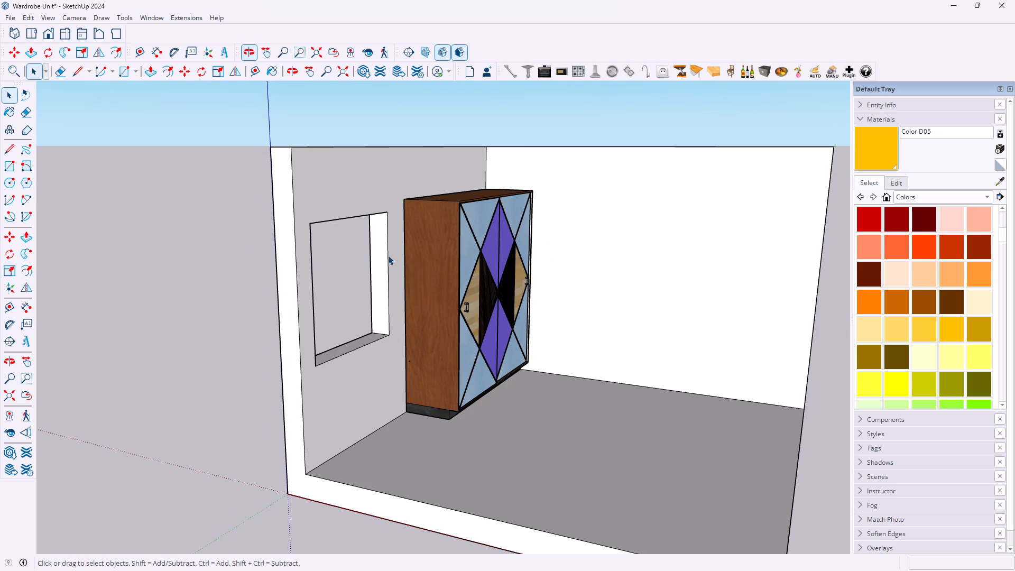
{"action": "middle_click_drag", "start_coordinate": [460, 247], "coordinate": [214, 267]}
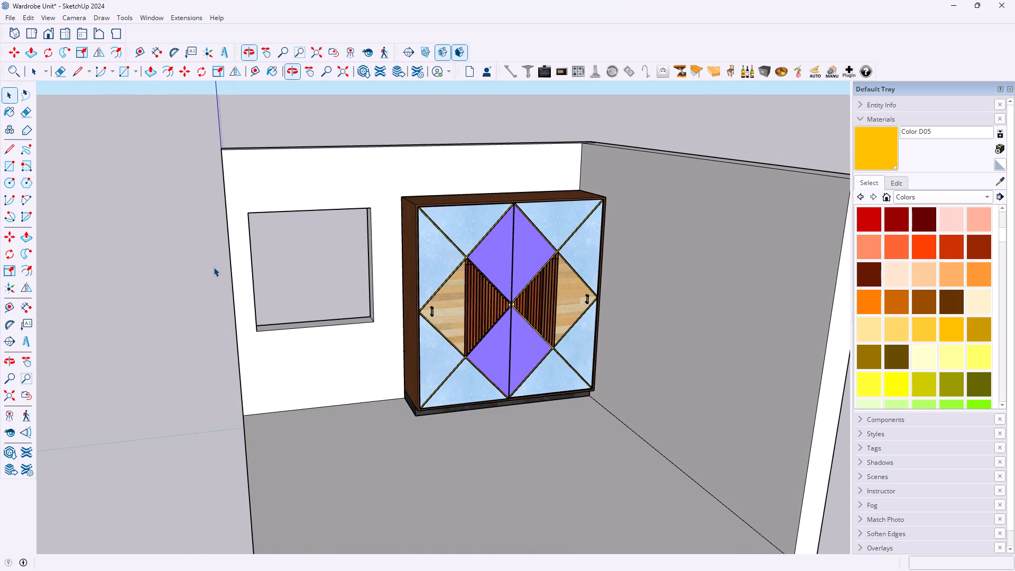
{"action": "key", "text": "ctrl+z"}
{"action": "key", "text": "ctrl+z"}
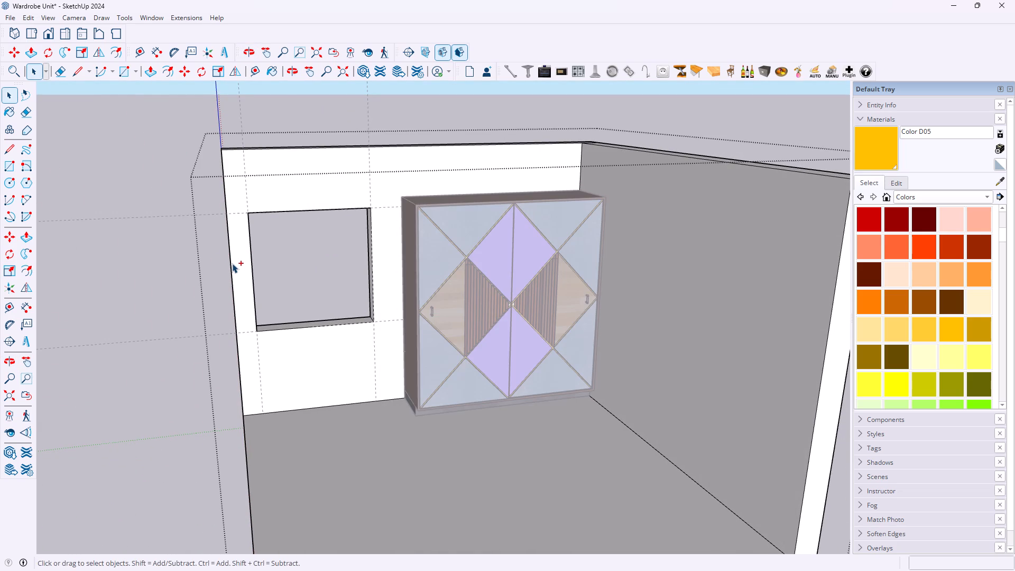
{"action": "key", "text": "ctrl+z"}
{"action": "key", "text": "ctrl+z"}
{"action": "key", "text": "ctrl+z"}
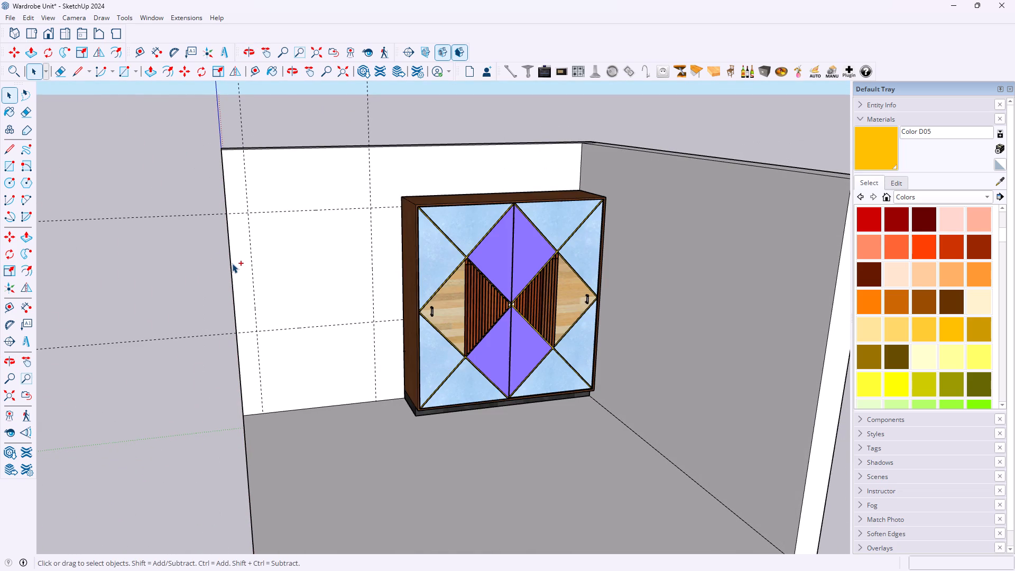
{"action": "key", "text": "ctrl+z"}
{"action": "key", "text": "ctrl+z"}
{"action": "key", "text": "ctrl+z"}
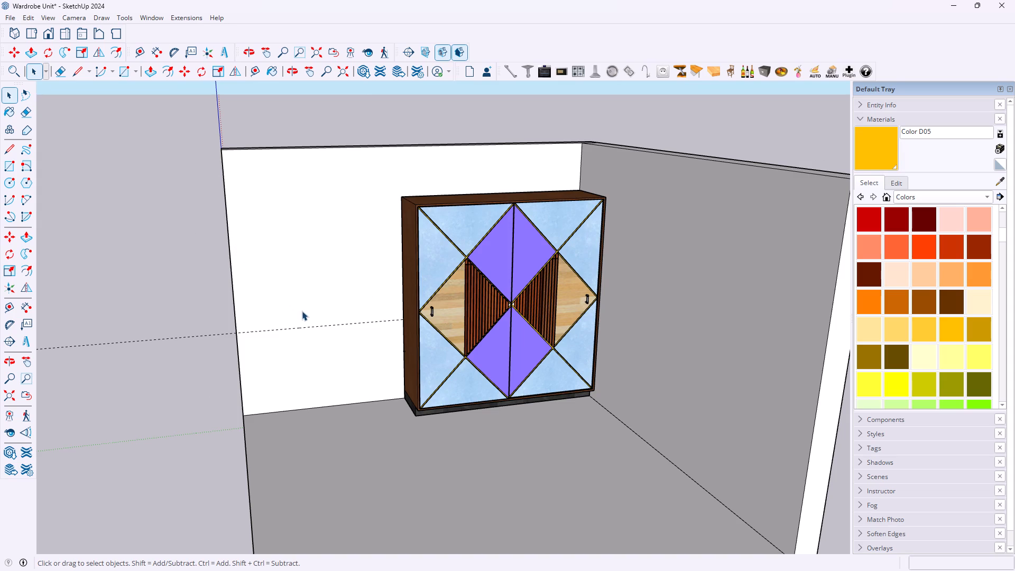
Place a vertical guide 8" in from the free end of the wall behind the wardrobe.
{"action": "key", "text": "t"}
{"action": "left_click", "coordinate": [234, 309]}
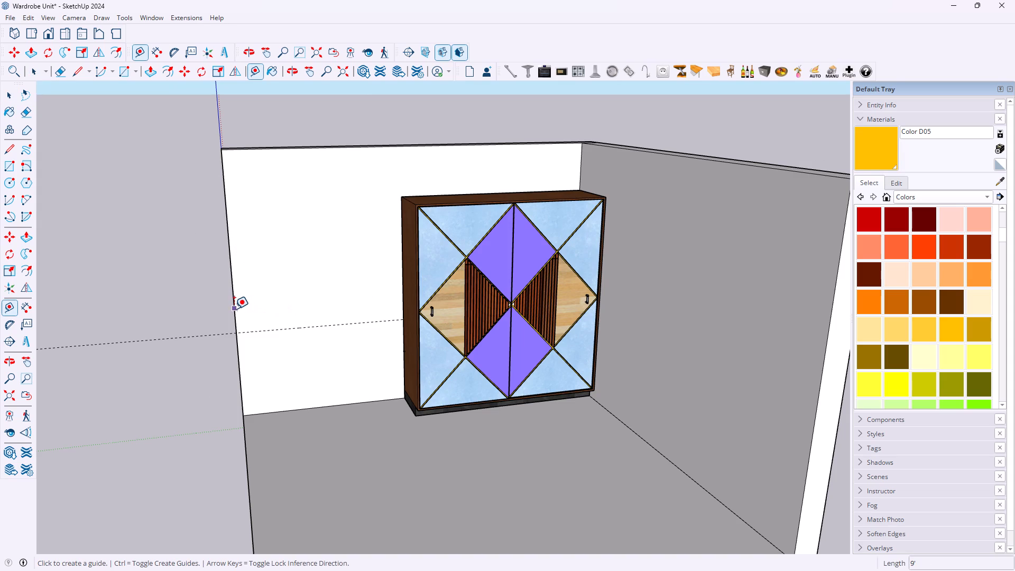
{"action": "key", "text": "8"}
{"action": "key", "text": "Return"}
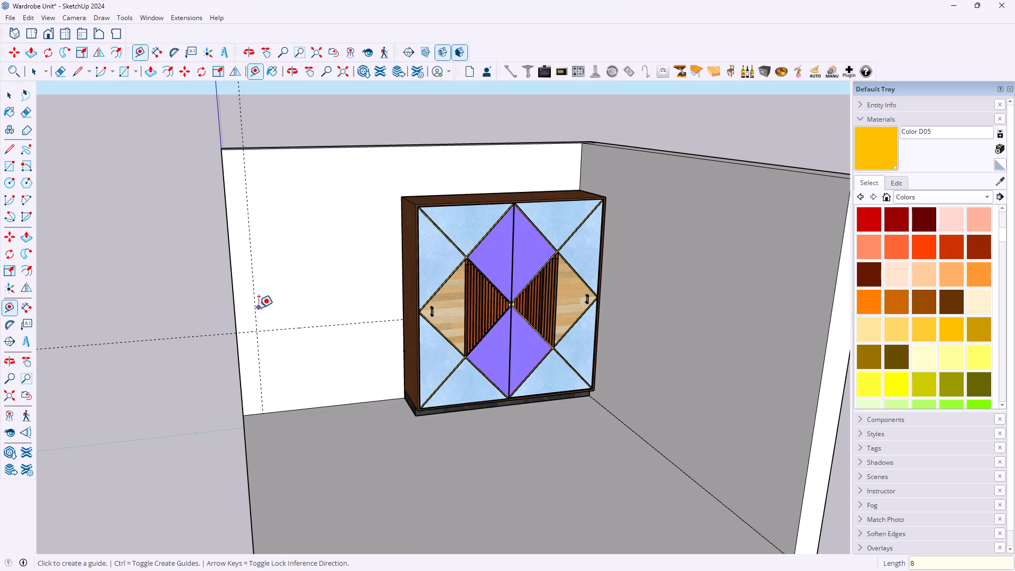
Place a vertical guide 4" further in from the existing vertical guide, and another one 4' from that toward the wardrobe.
{"action": "left_click", "coordinate": [254, 305]}
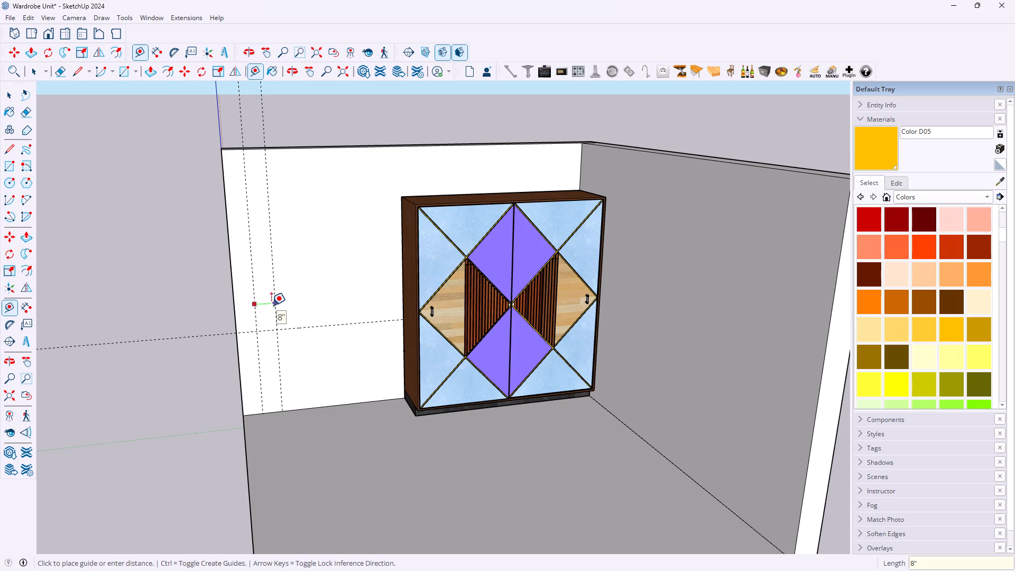
{"action": "key", "text": "4"}
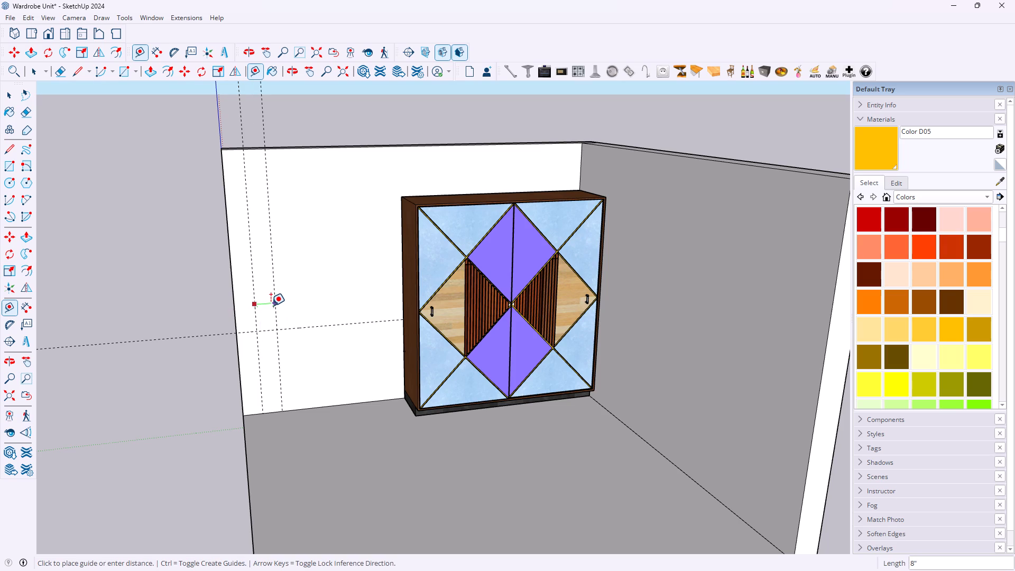
{"action": "key", "text": "Return"}
{"action": "left_click", "coordinate": [267, 303]}
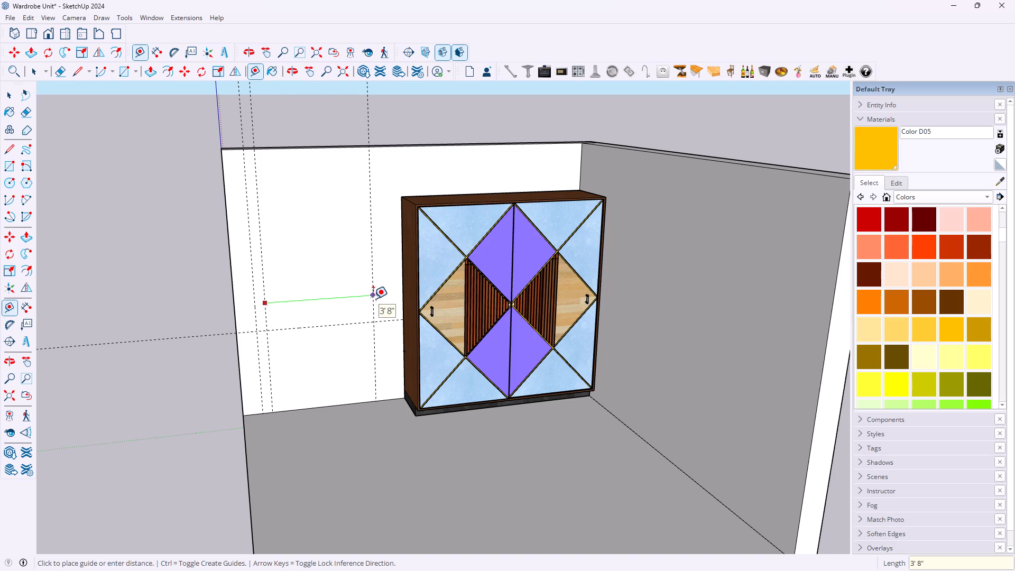
{"action": "type", "text": "4'"}
{"action": "key", "text": "Return"}
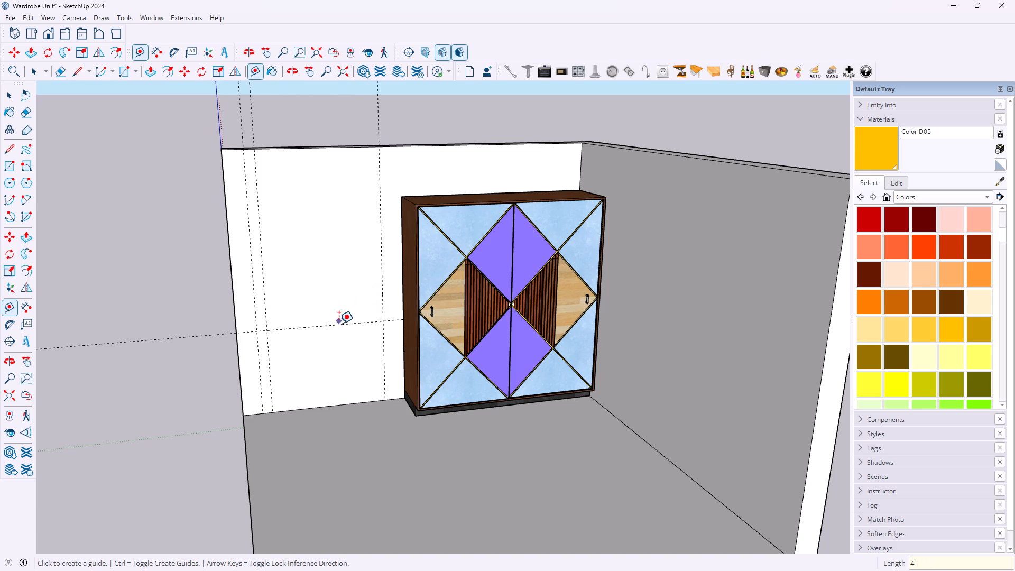
Place a horizontal guide 4' above the existing horizontal guide on the wall behind the wardrobe.
{"action": "left_click", "coordinate": [335, 325]}
{"action": "type", "text": "4'"}
{"action": "key", "text": "Return"}
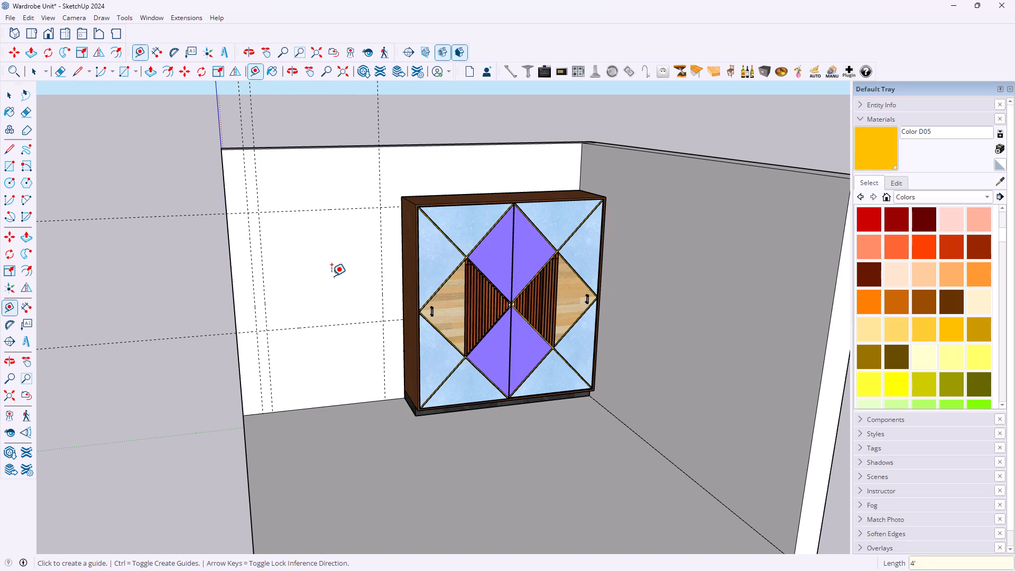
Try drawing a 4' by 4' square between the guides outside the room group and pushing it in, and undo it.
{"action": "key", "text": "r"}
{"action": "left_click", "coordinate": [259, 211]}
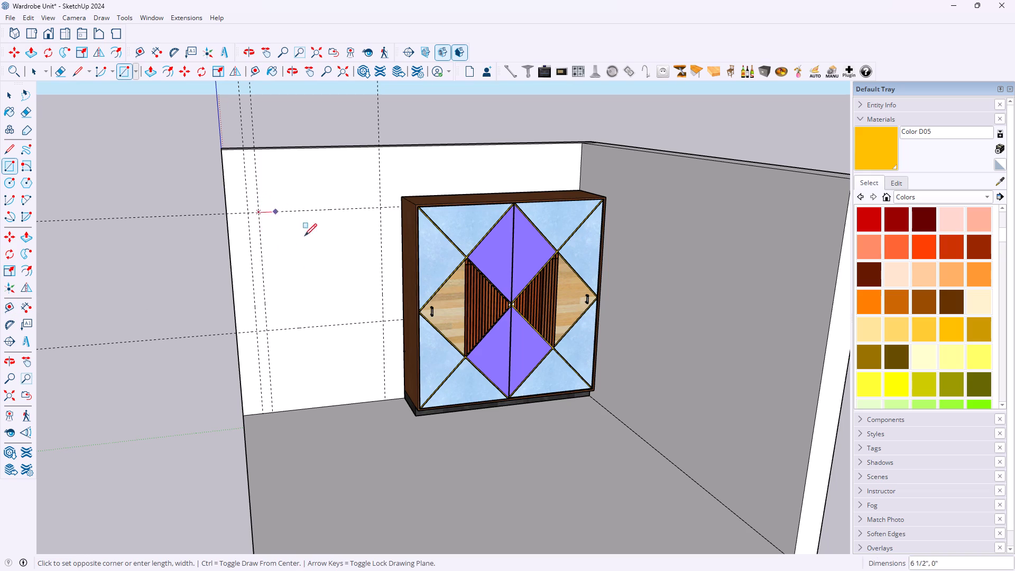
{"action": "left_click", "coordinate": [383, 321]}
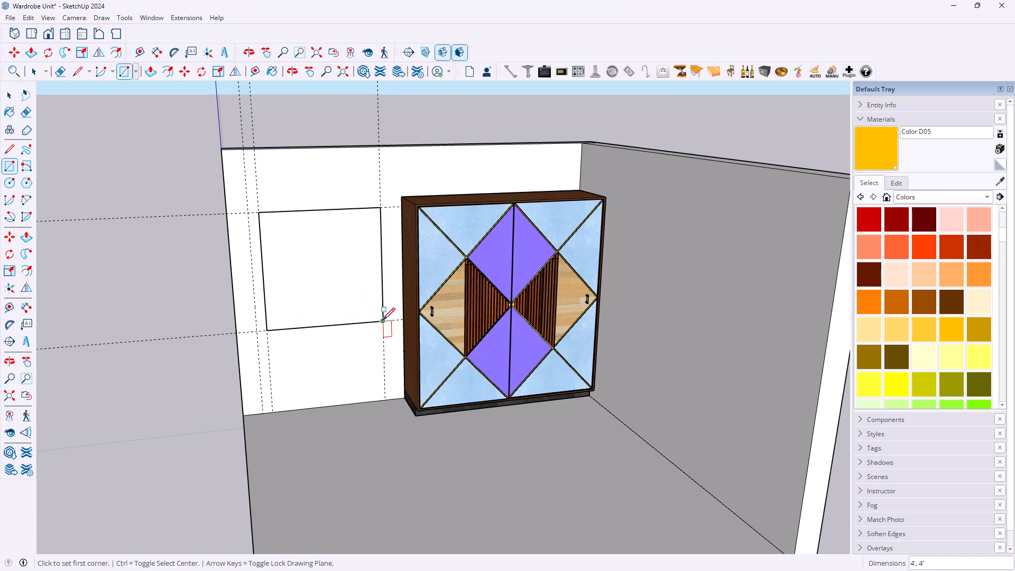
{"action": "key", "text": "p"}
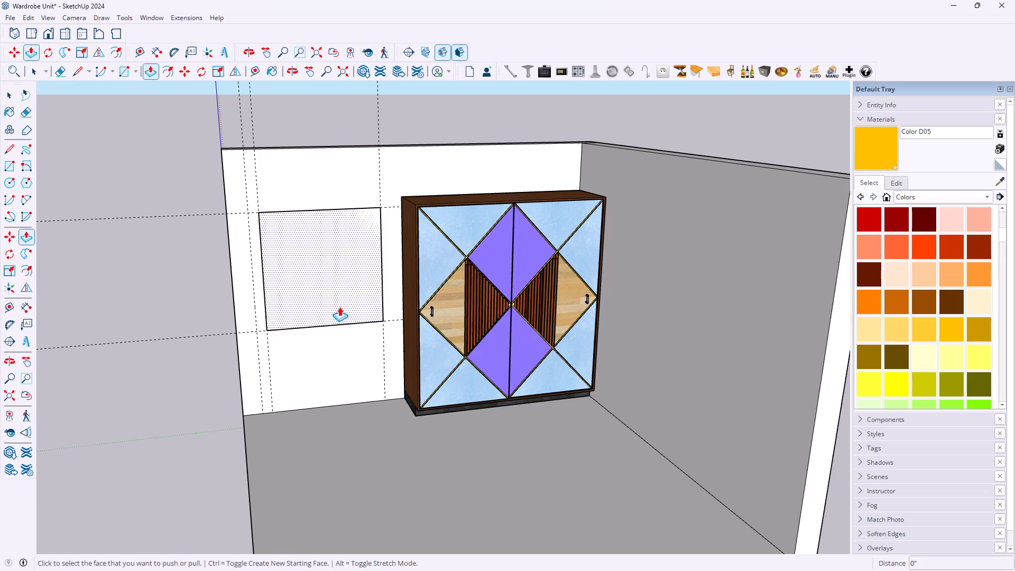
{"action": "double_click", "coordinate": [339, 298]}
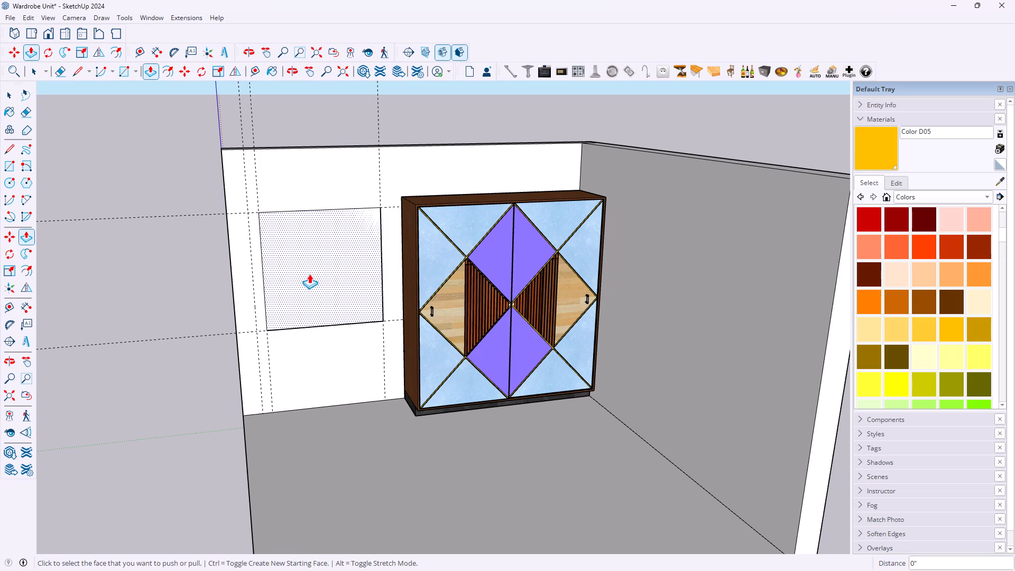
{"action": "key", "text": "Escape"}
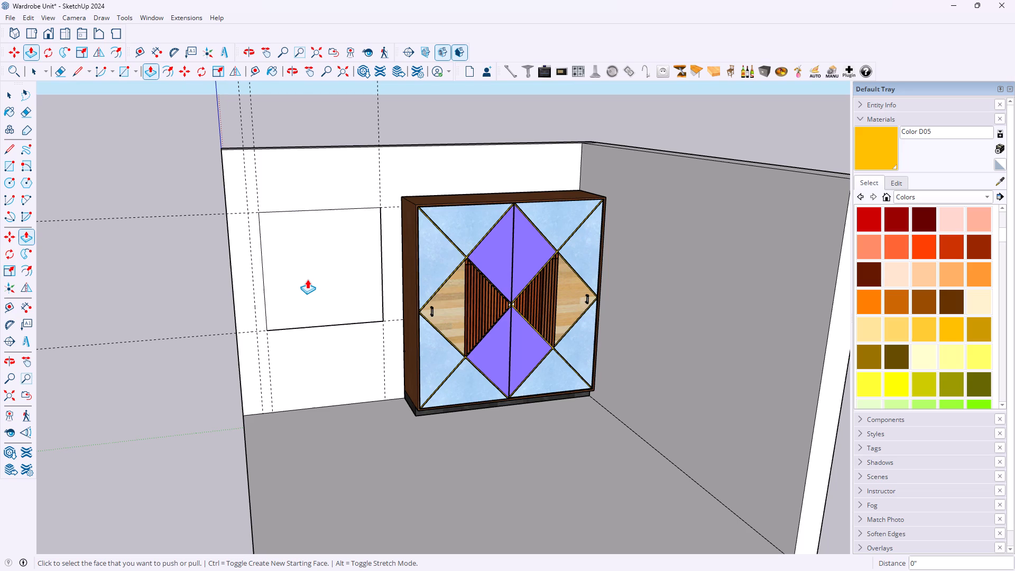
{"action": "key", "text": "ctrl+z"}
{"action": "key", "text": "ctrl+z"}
Open the room group for editing and draw a 4' by 4' square on the wall between the guides beside the wardrobe.
{"action": "key", "text": "space"}
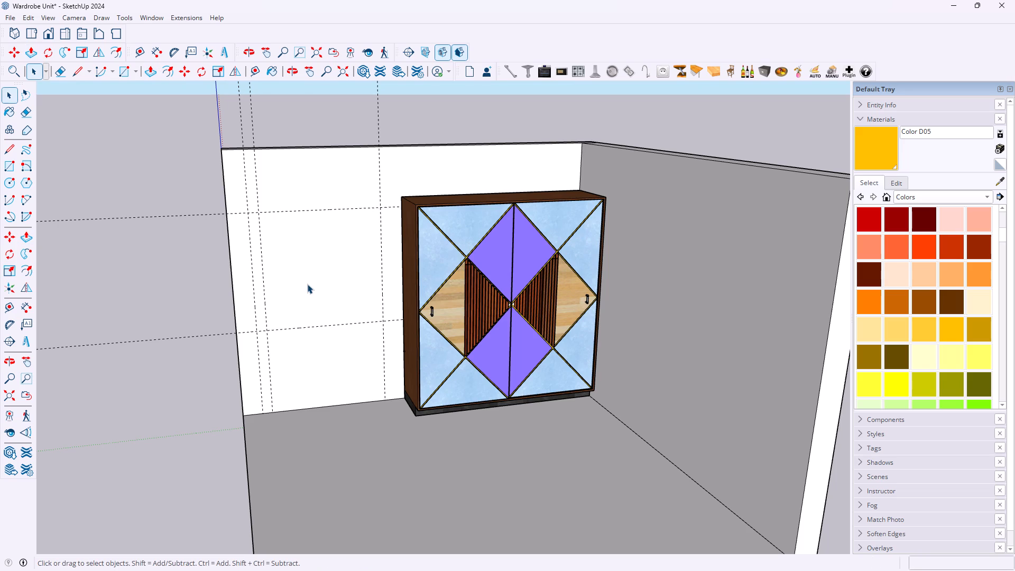
{"action": "triple_click", "coordinate": [307, 284]}
{"action": "left_click", "coordinate": [307, 284]}
{"action": "left_click", "coordinate": [307, 284]}
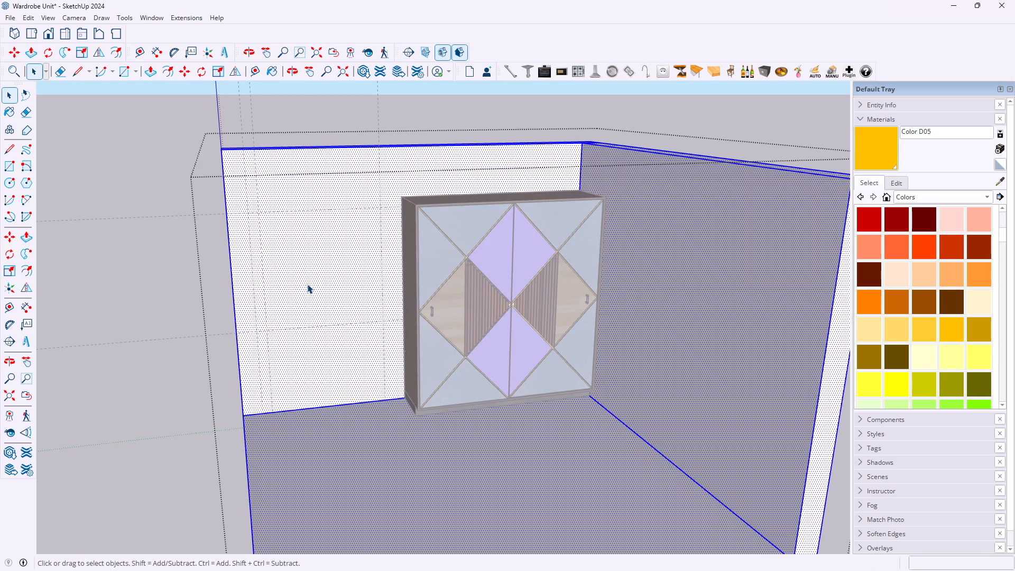
{"action": "double_click", "coordinate": [315, 262]}
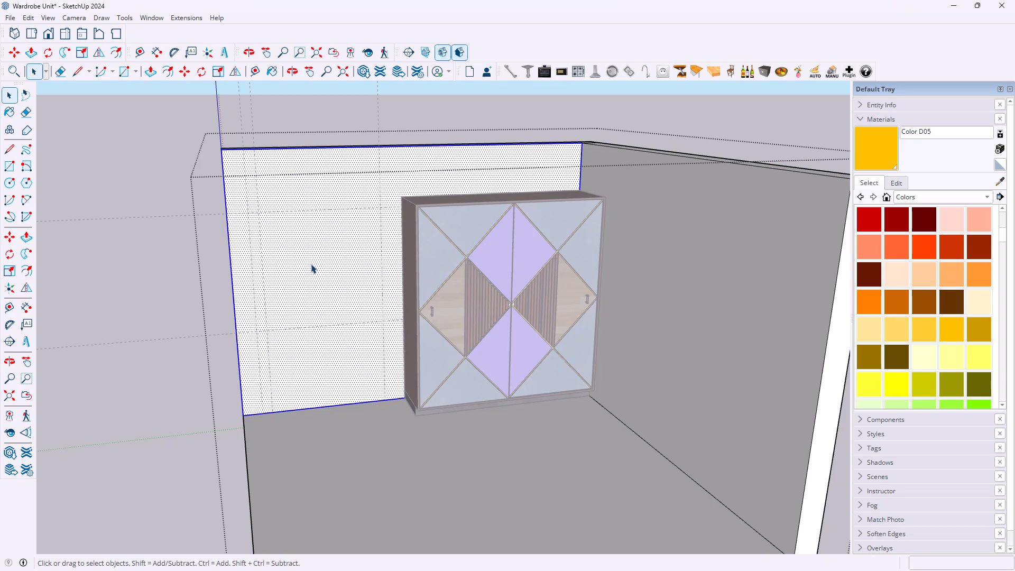
{"action": "key", "text": "r"}
{"action": "left_click", "coordinate": [261, 213]}
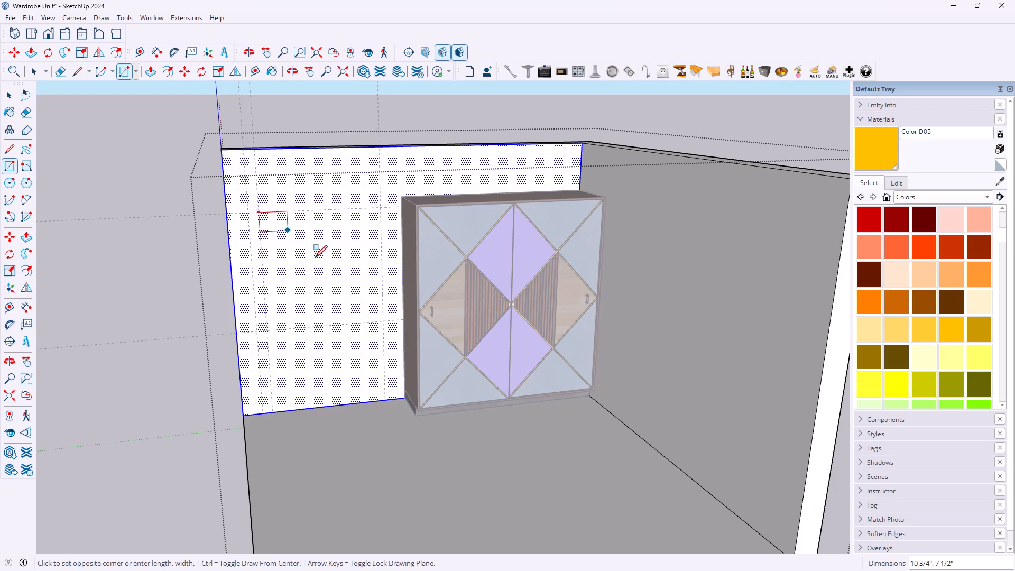
{"action": "left_click", "coordinate": [381, 322]}
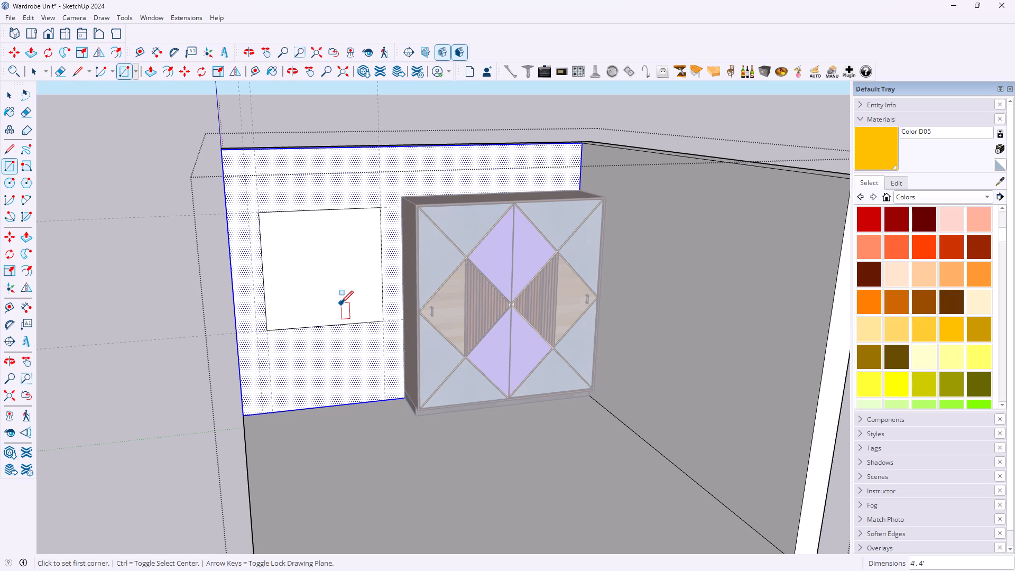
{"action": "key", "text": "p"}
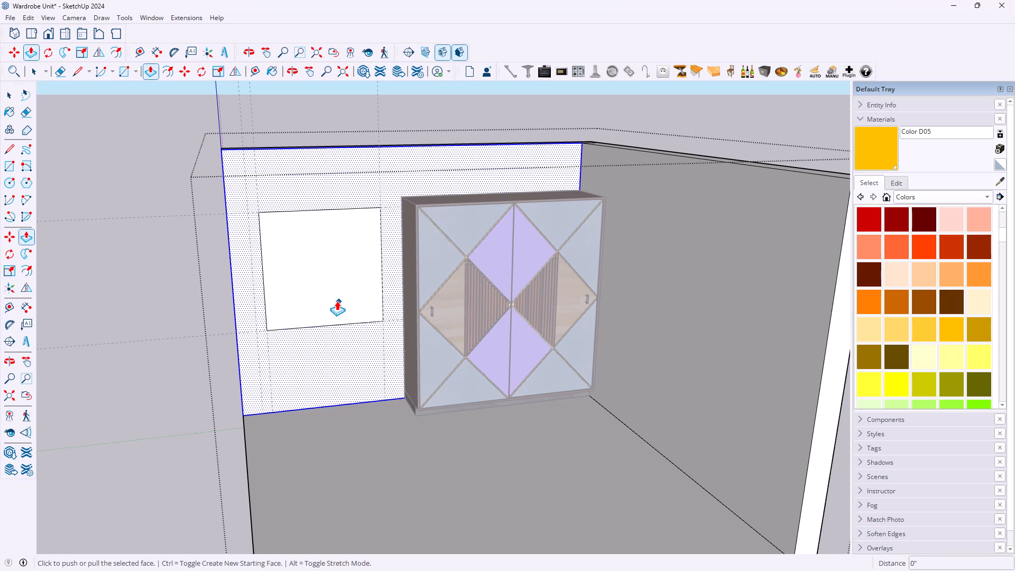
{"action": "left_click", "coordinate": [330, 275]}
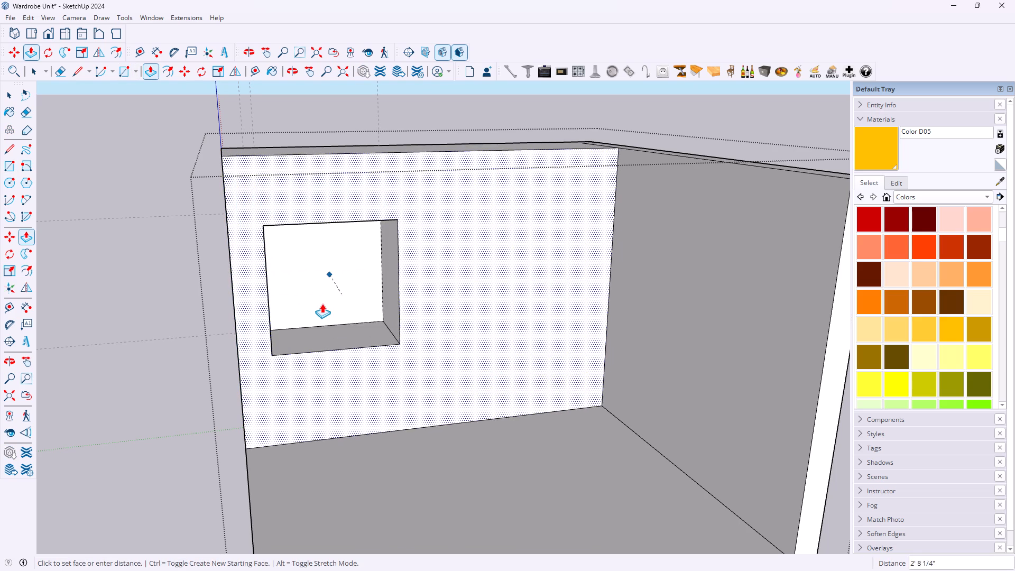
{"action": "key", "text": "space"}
Push the 4' square 8" through the wall to cut the window opening.
{"action": "triple_click", "coordinate": [322, 302]}
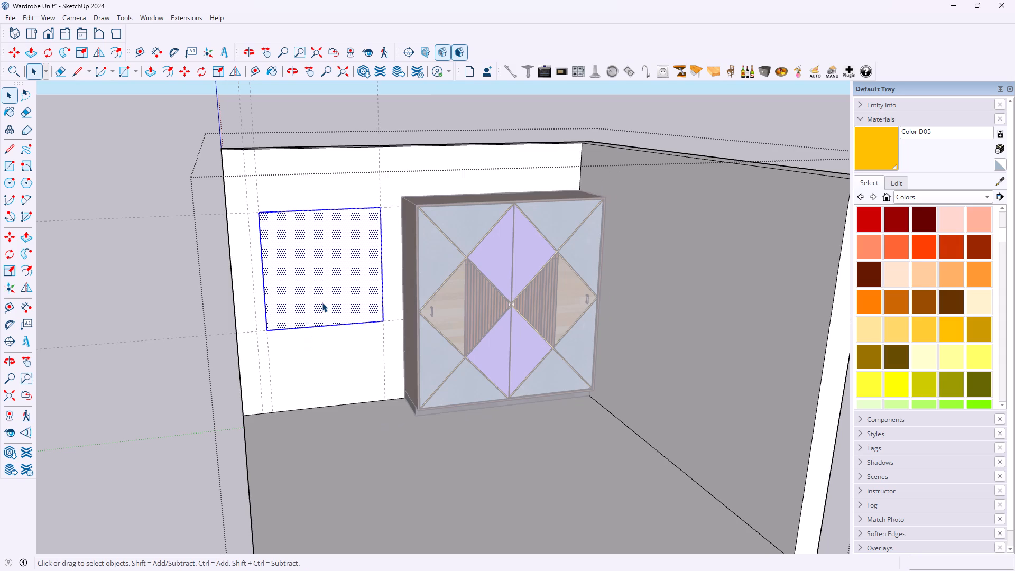
{"action": "left_click", "coordinate": [322, 302]}
{"action": "key", "text": "p"}
{"action": "left_click", "coordinate": [321, 302]}
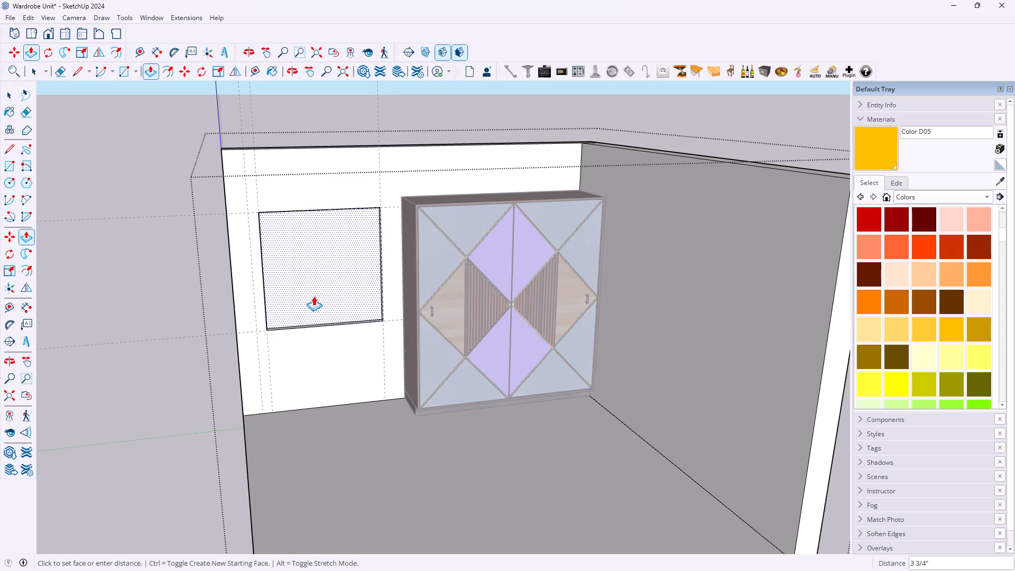
{"action": "scroll", "coordinate": [263, 236], "scroll_direction": "up", "scroll_amount": 5}
{"action": "middle_click", "coordinate": [268, 244]}
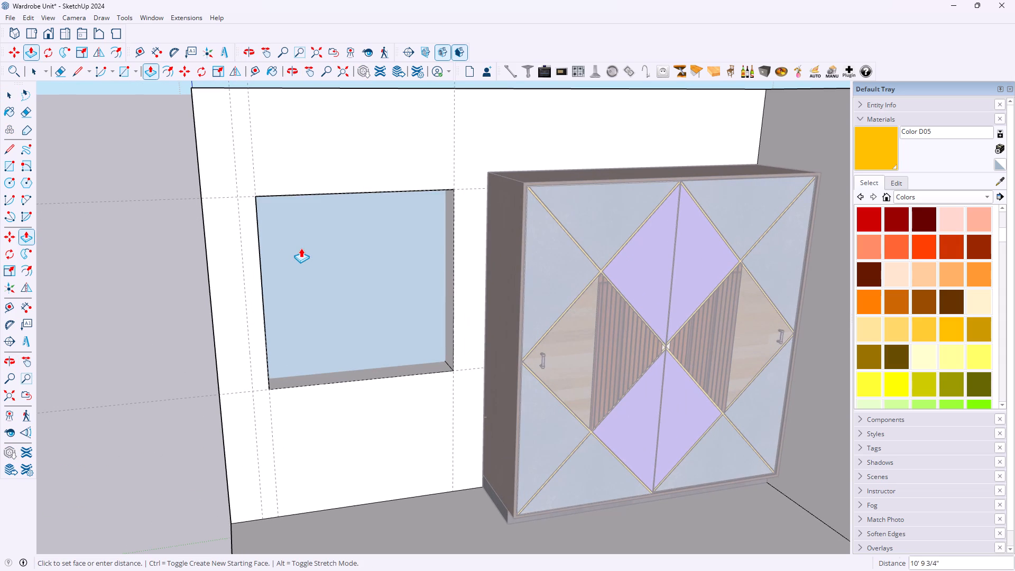
{"action": "key", "text": "8"}
{"action": "key", "text": "Return"}
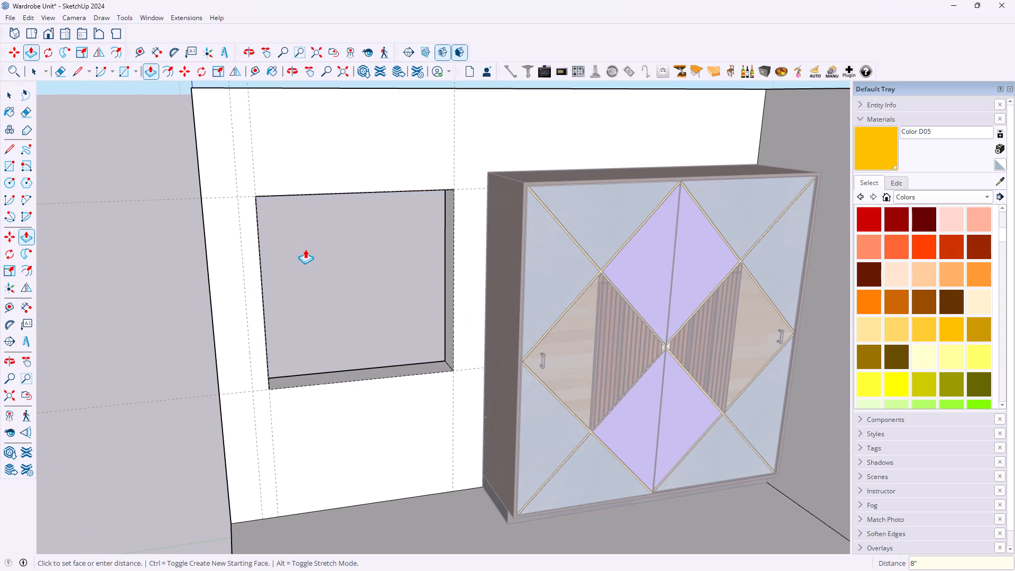
Close the room group and delete all the guides in the model.
{"action": "scroll", "coordinate": [311, 250], "scroll_direction": "down", "scroll_amount": 3}
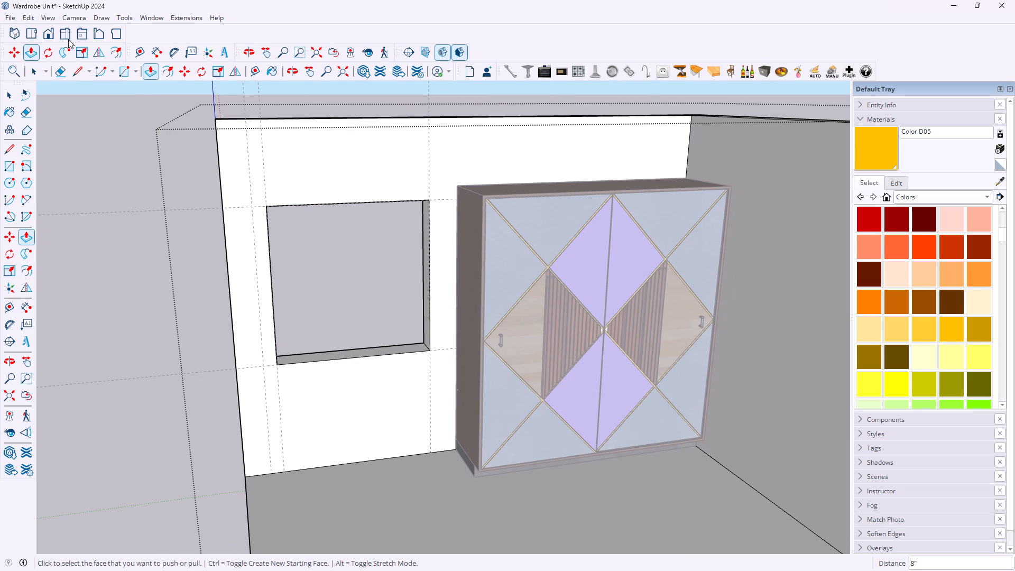
{"action": "left_click", "coordinate": [32, 17]}
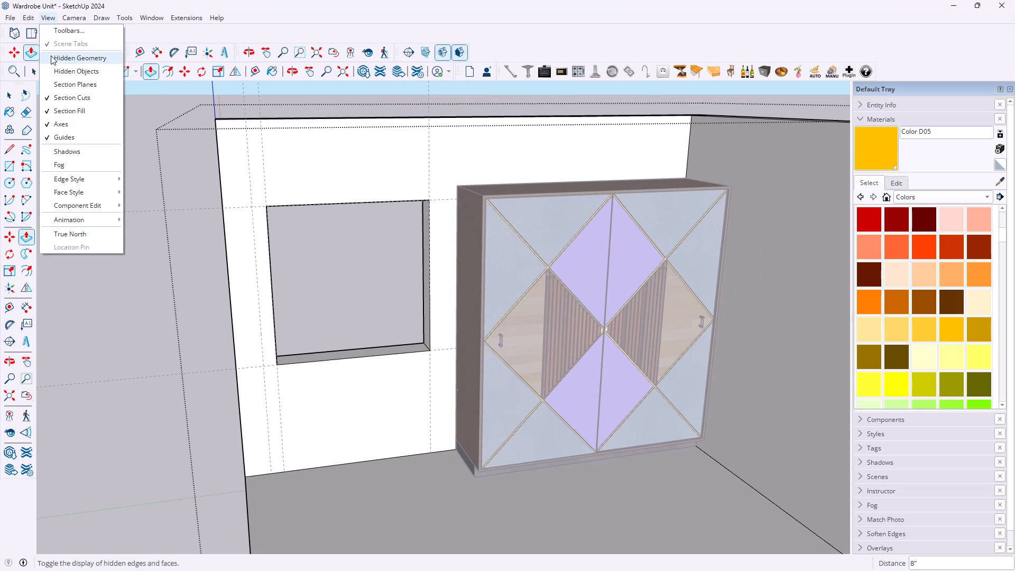
{"action": "left_click", "coordinate": [59, 122]}
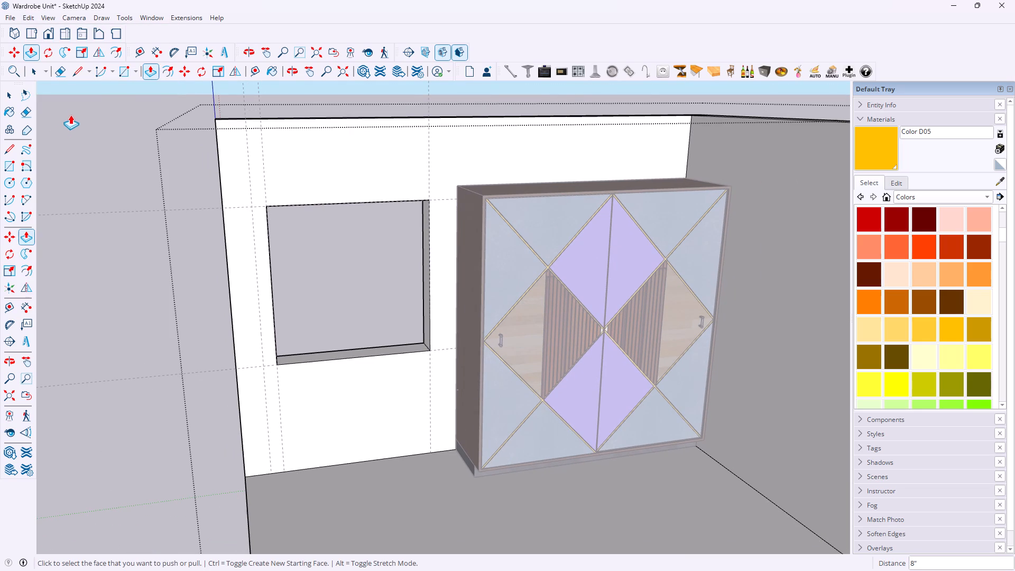
{"action": "scroll", "coordinate": [110, 100], "scroll_direction": "down", "scroll_amount": 5}
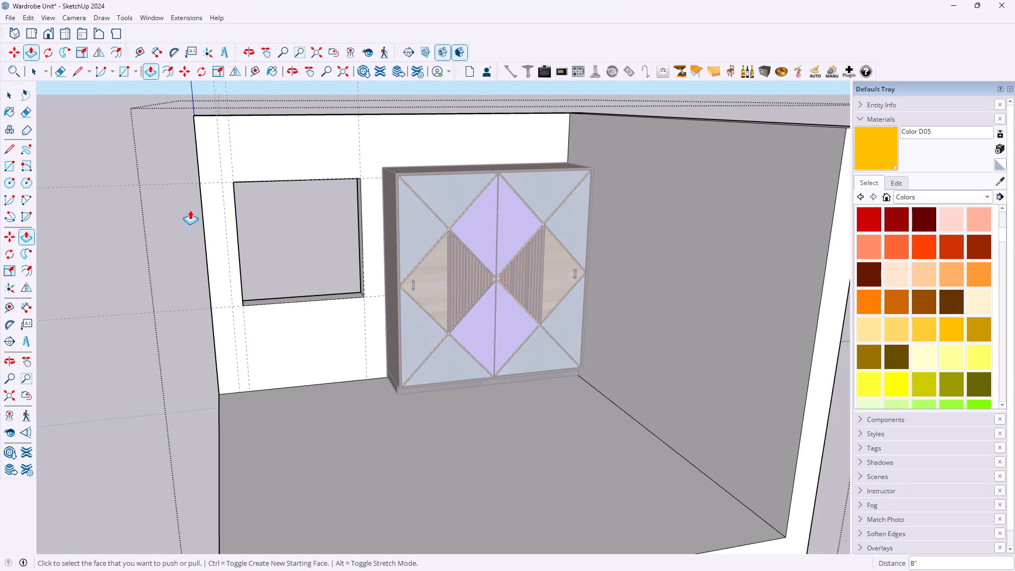
{"action": "key", "text": "space"}
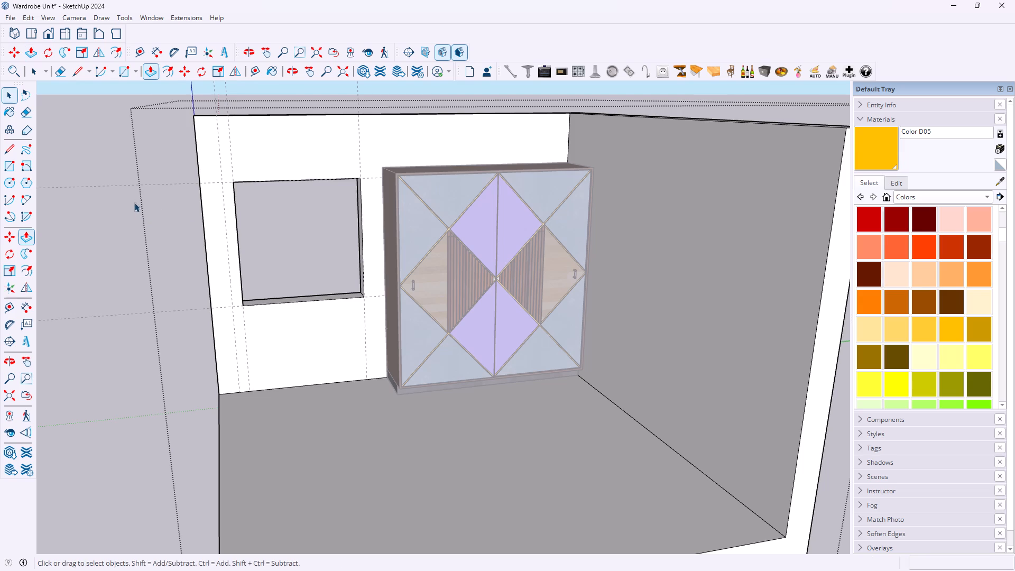
{"action": "left_click", "coordinate": [97, 194]}
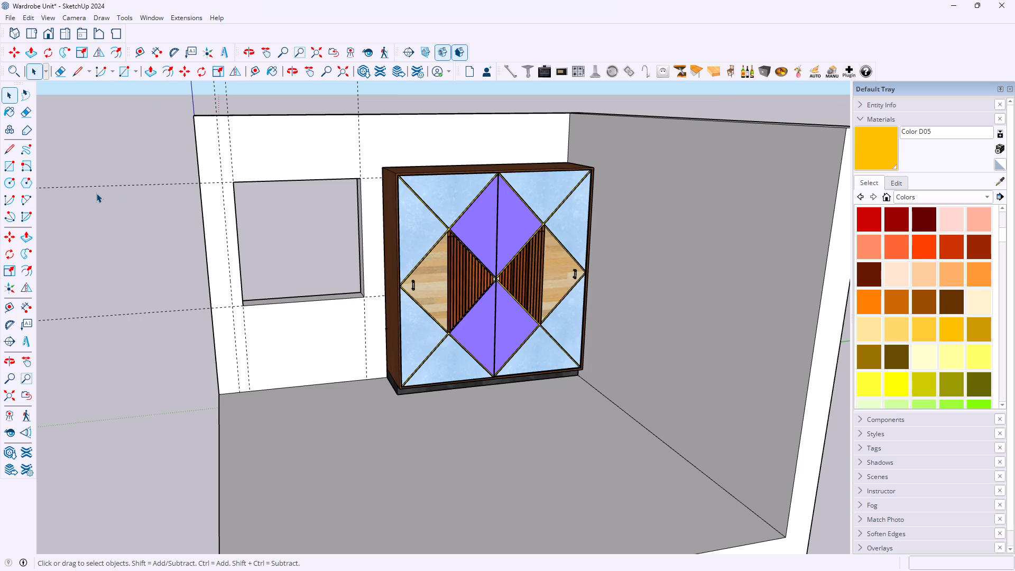
{"action": "left_click", "coordinate": [25, 20]}
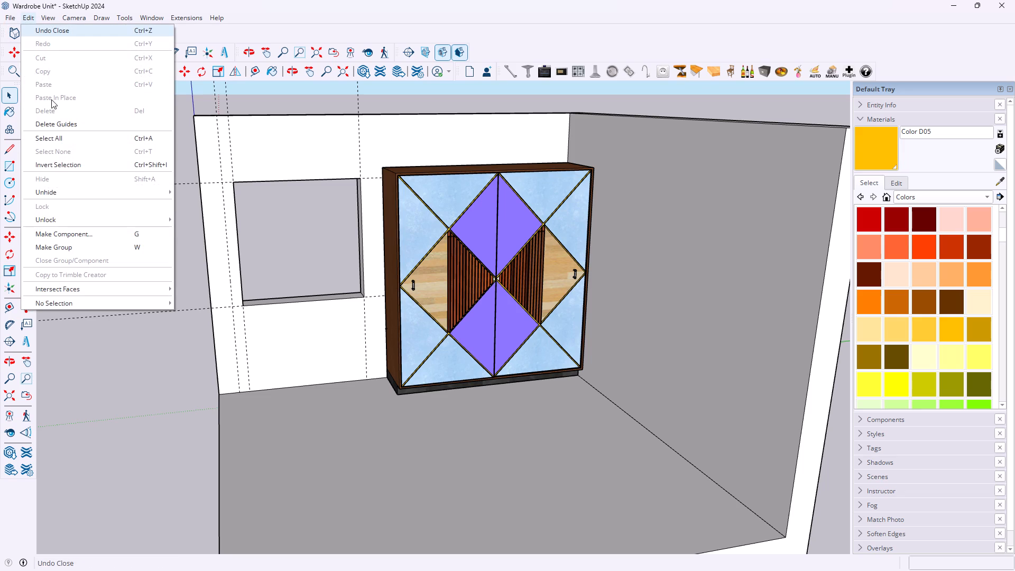
{"action": "left_click", "coordinate": [56, 122]}
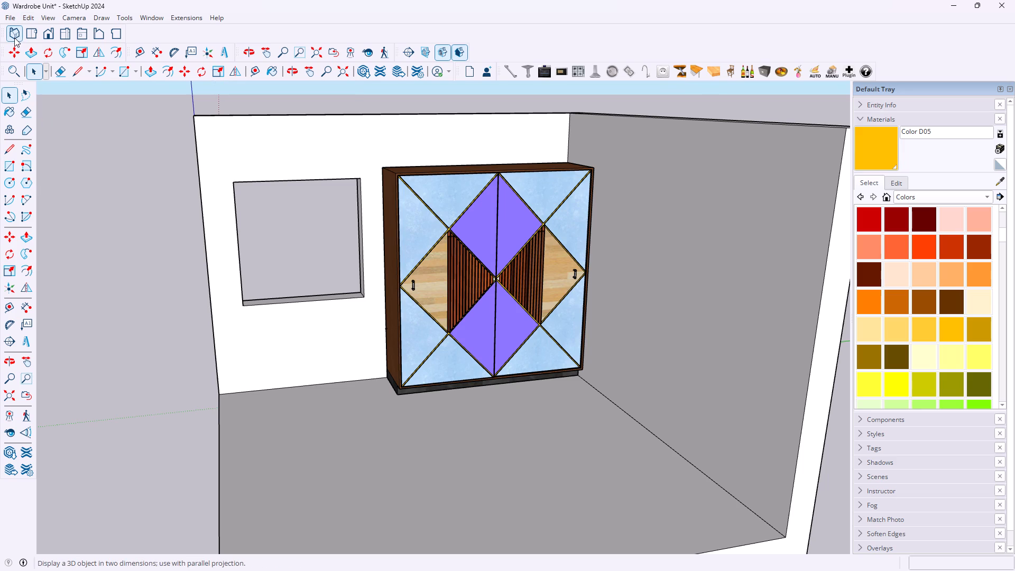
{"action": "left_click", "coordinate": [29, 17]}
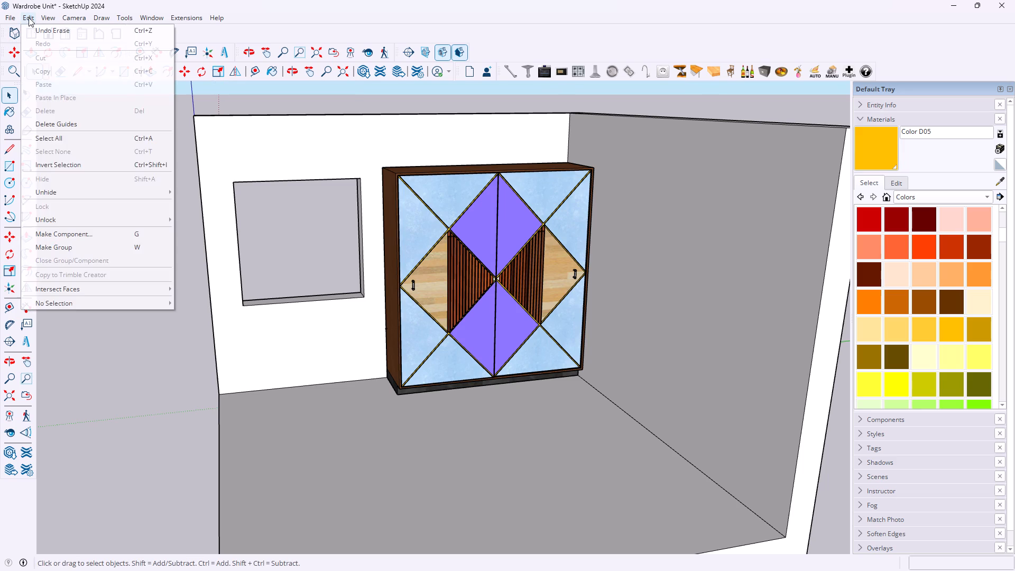
{"action": "left_click", "coordinate": [29, 17]}
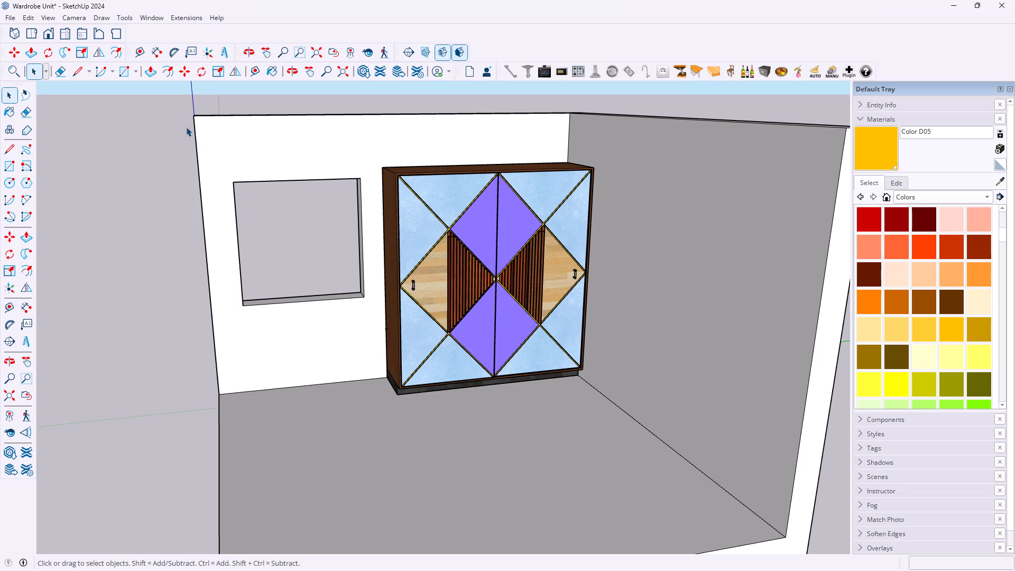
Examine the window opening up close from different angles, and the room around the wardrobe as a whole.
{"action": "scroll", "coordinate": [276, 218], "scroll_direction": "up", "scroll_amount": 2}
{"action": "middle_click", "coordinate": [276, 218]}
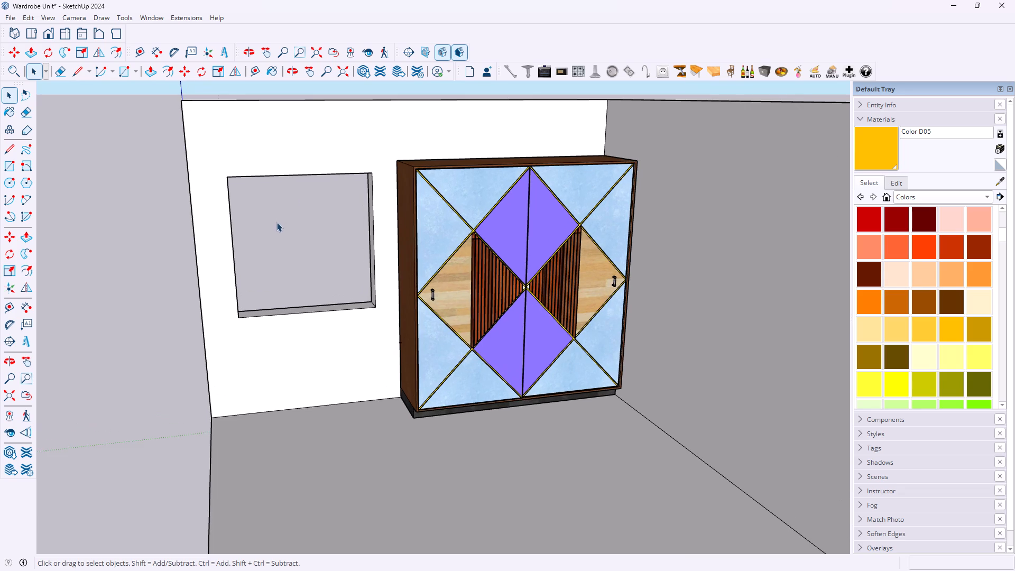
{"action": "middle_click_drag", "start_coordinate": [284, 240], "coordinate": [149, 255]}
{"action": "scroll", "coordinate": [276, 240], "scroll_direction": "up", "scroll_amount": 4}
{"action": "scroll", "coordinate": [329, 271], "scroll_direction": "up", "scroll_amount": 1}
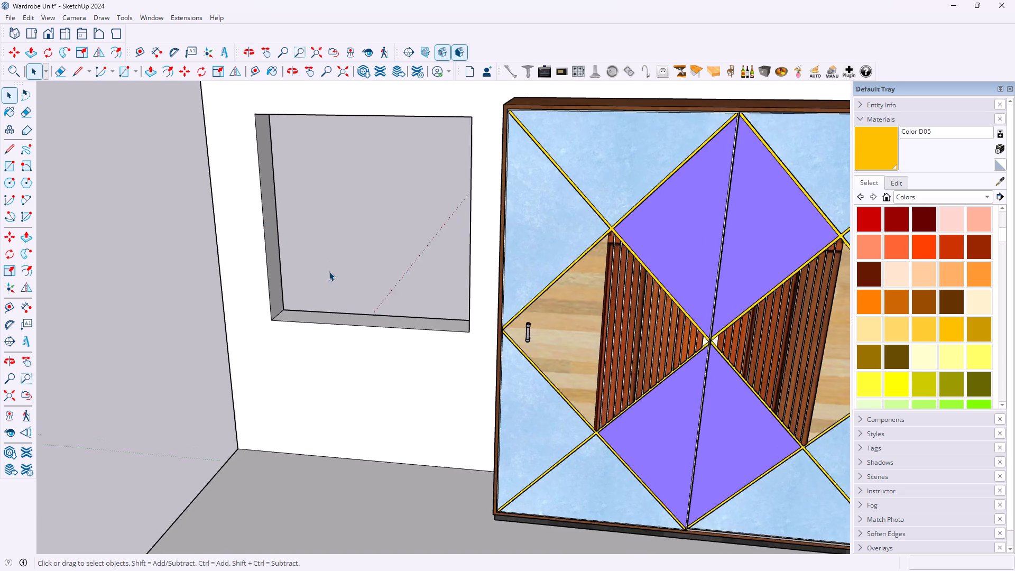
{"action": "scroll", "coordinate": [329, 271], "scroll_direction": "up", "scroll_amount": 7}
{"action": "middle_click_drag", "start_coordinate": [293, 287], "coordinate": [398, 280]}
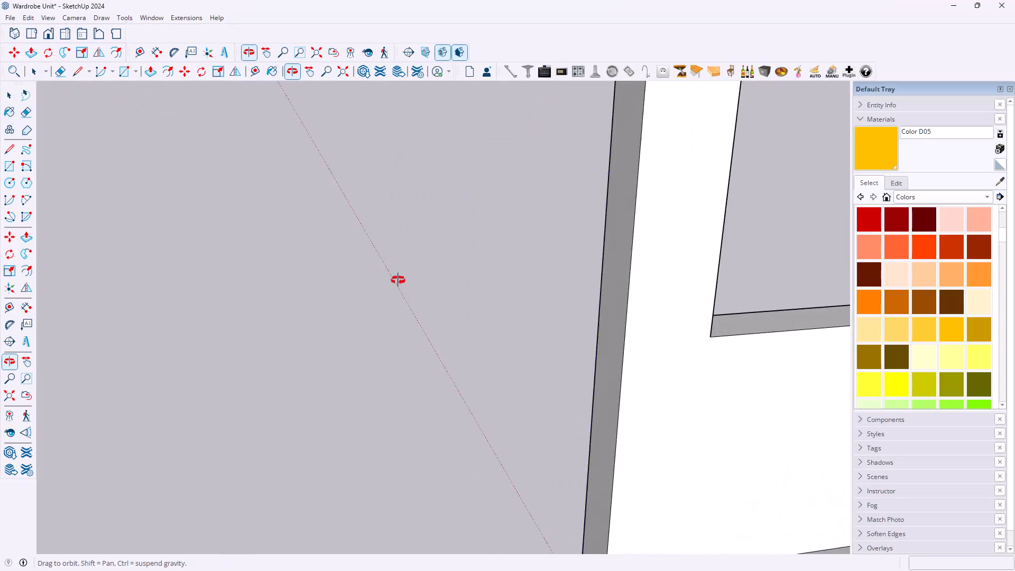
{"action": "middle_click_drag", "start_coordinate": [398, 280], "coordinate": [354, 268]}
{"action": "scroll", "coordinate": [343, 236], "scroll_direction": "down", "scroll_amount": 19}
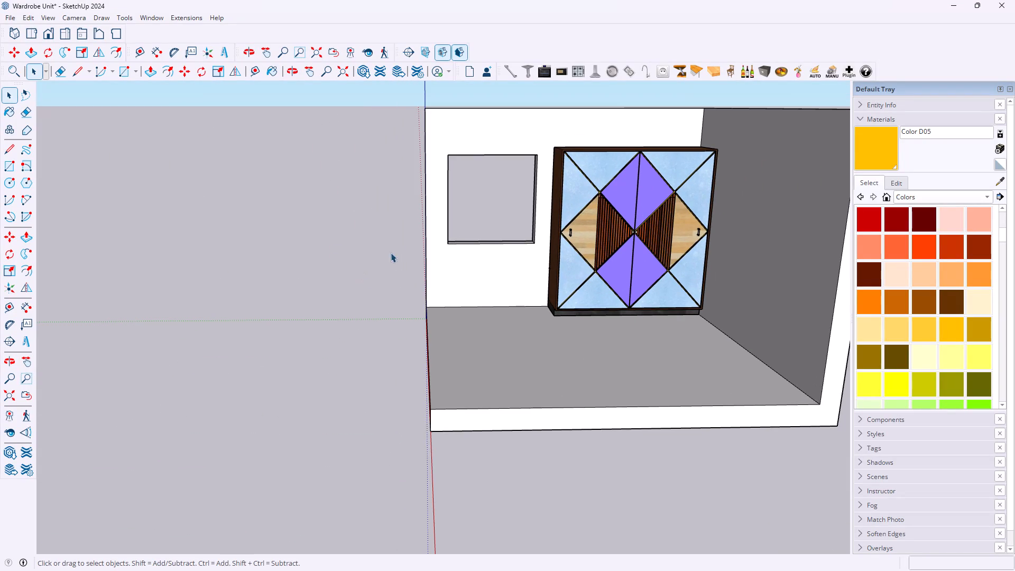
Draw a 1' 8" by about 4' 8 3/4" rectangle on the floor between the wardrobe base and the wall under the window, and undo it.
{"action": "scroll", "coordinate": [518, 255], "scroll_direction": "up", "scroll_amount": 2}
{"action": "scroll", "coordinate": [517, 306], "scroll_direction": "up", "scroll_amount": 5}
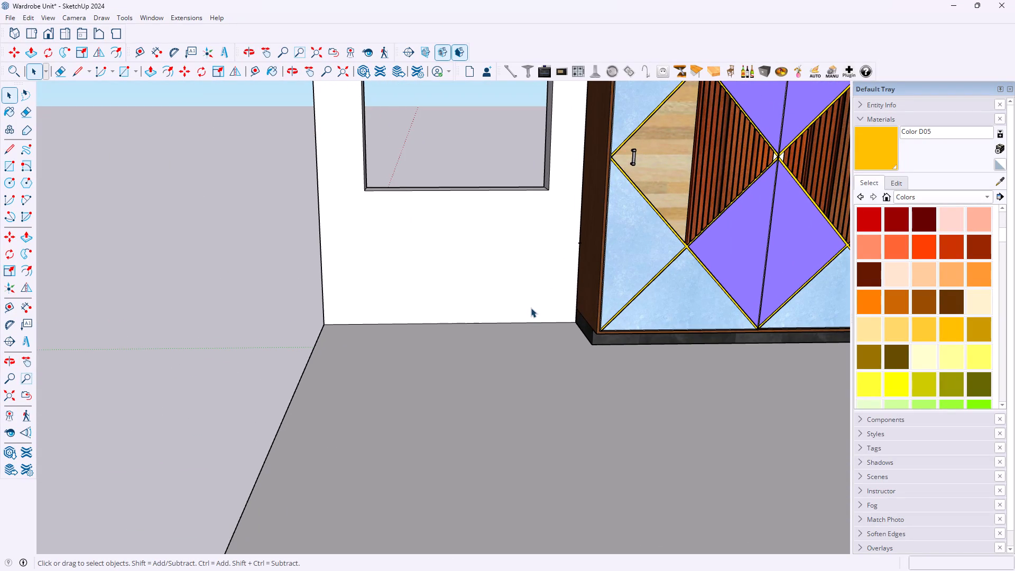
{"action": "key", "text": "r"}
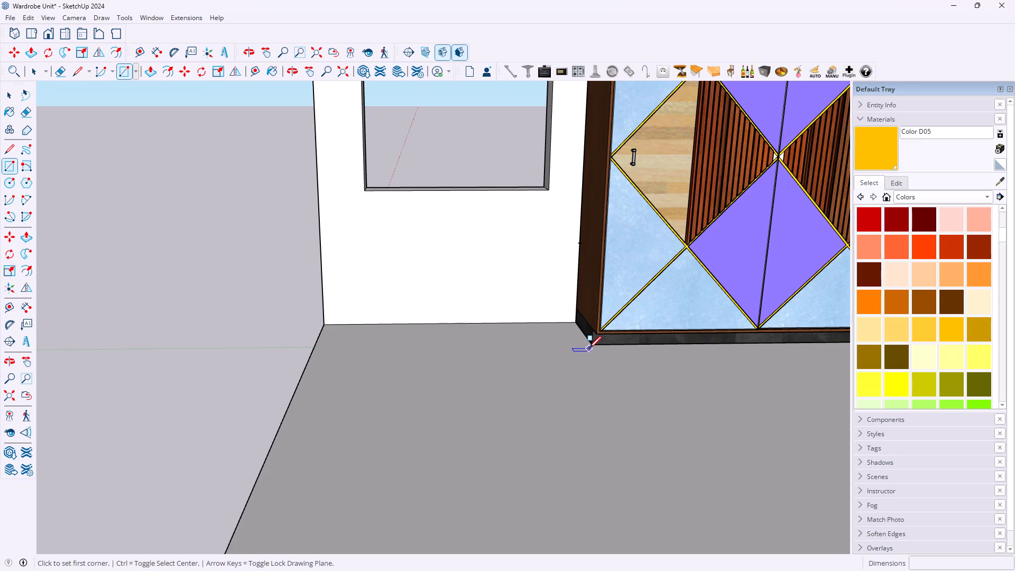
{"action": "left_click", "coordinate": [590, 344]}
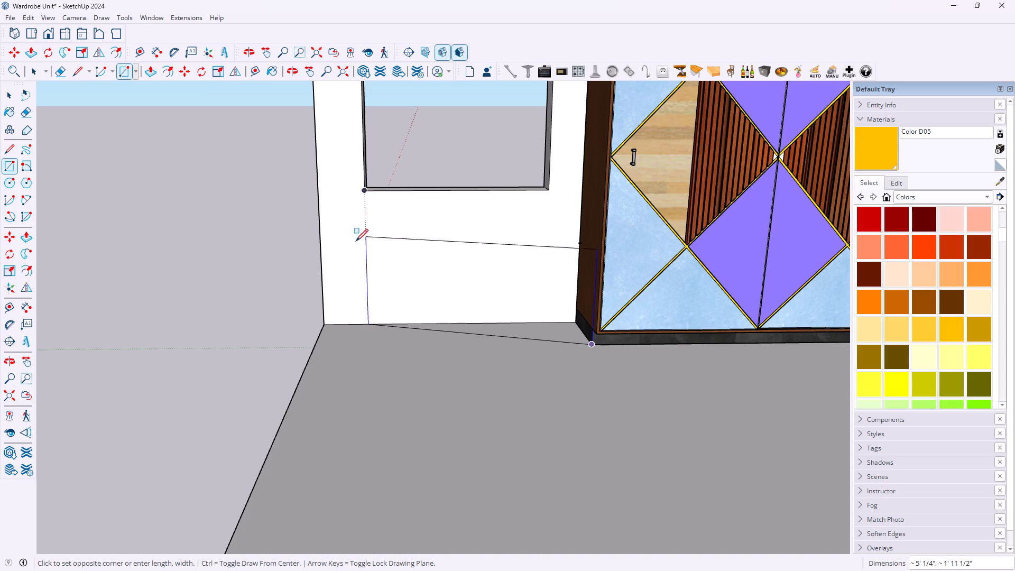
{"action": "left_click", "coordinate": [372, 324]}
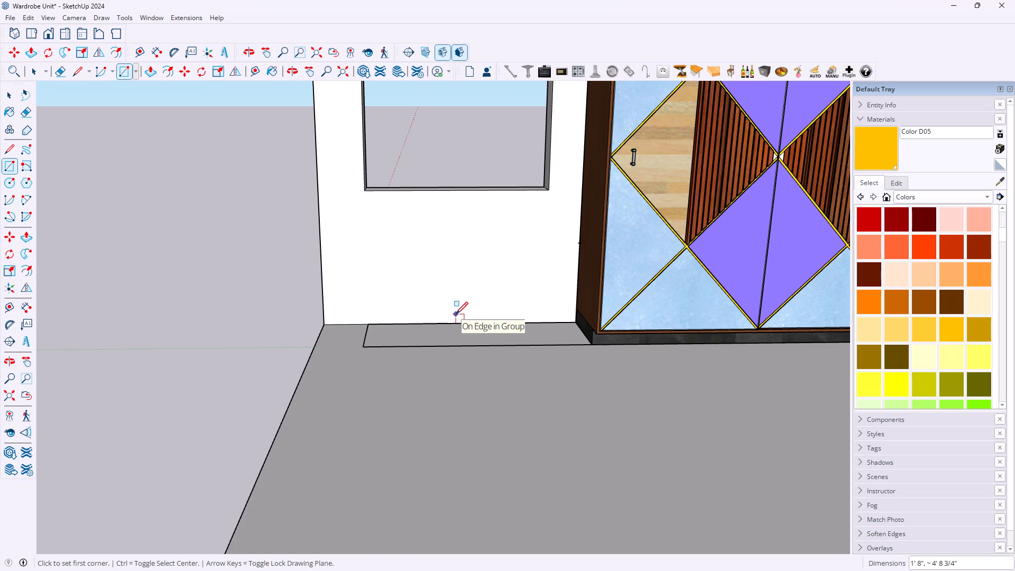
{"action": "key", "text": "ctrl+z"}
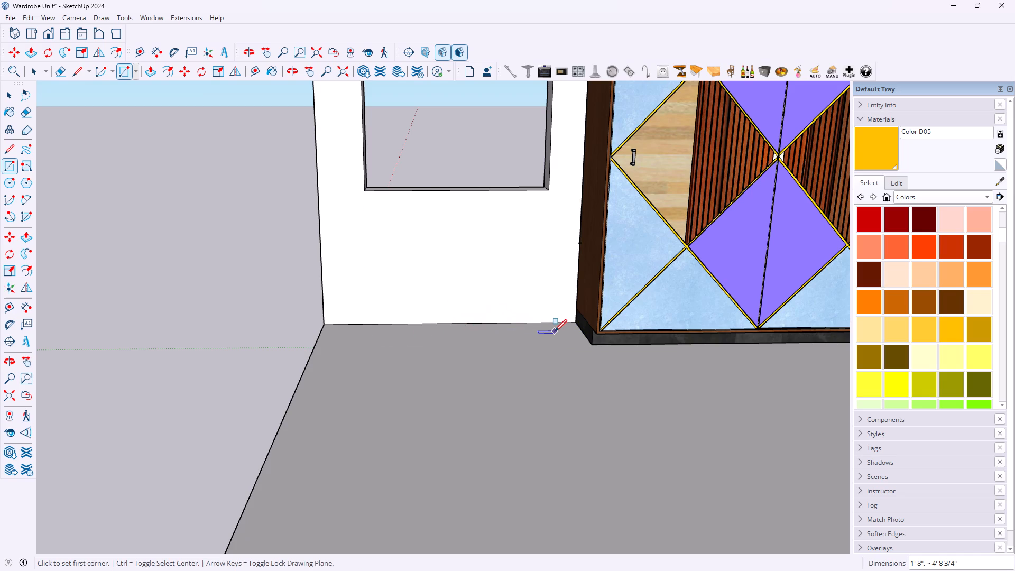
Open the wardrobe's black base for editing and pull its side face about 4' 8 3/4" to align with the window's far edge.
{"action": "key", "text": "p"}
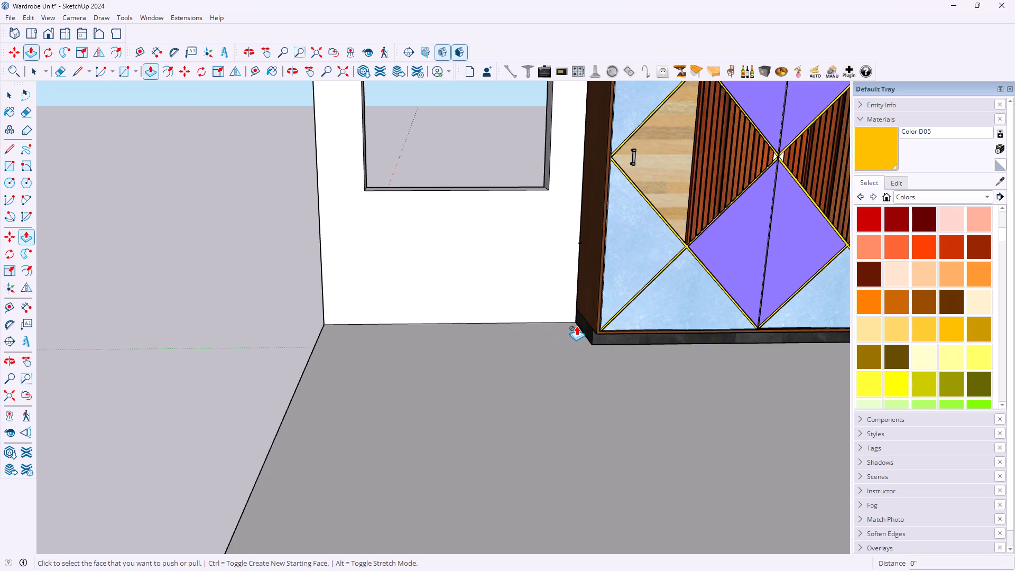
{"action": "key", "text": "space"}
{"action": "triple_click", "coordinate": [581, 323]}
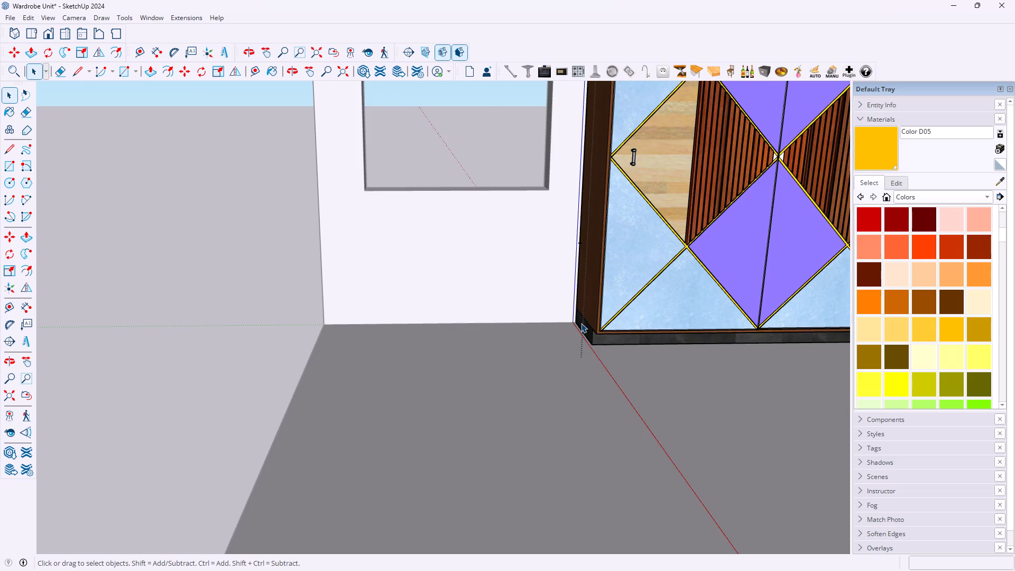
{"action": "left_click", "coordinate": [581, 323]}
{"action": "left_click", "coordinate": [581, 323]}
{"action": "left_click", "coordinate": [581, 324]}
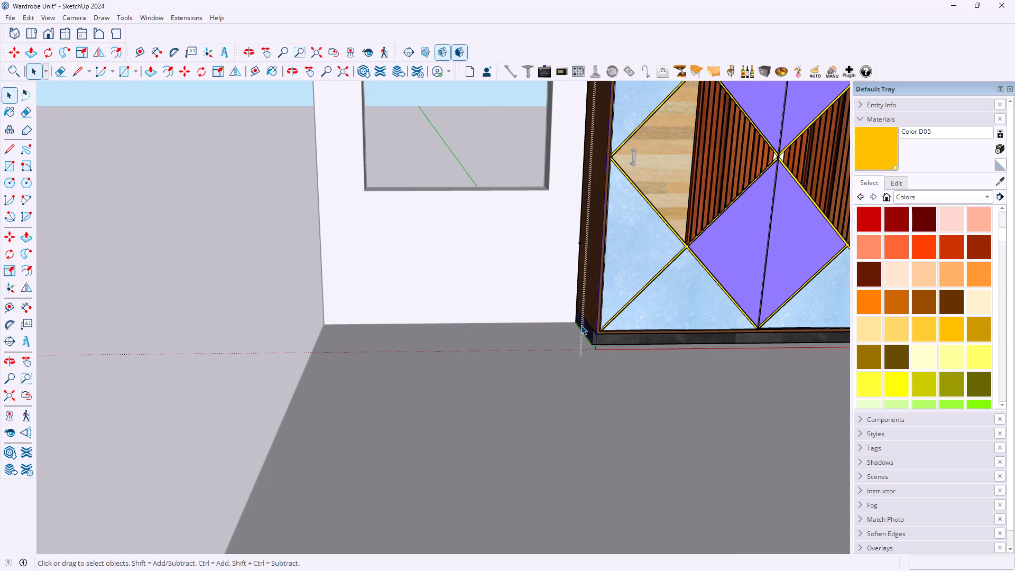
{"action": "key", "text": "p"}
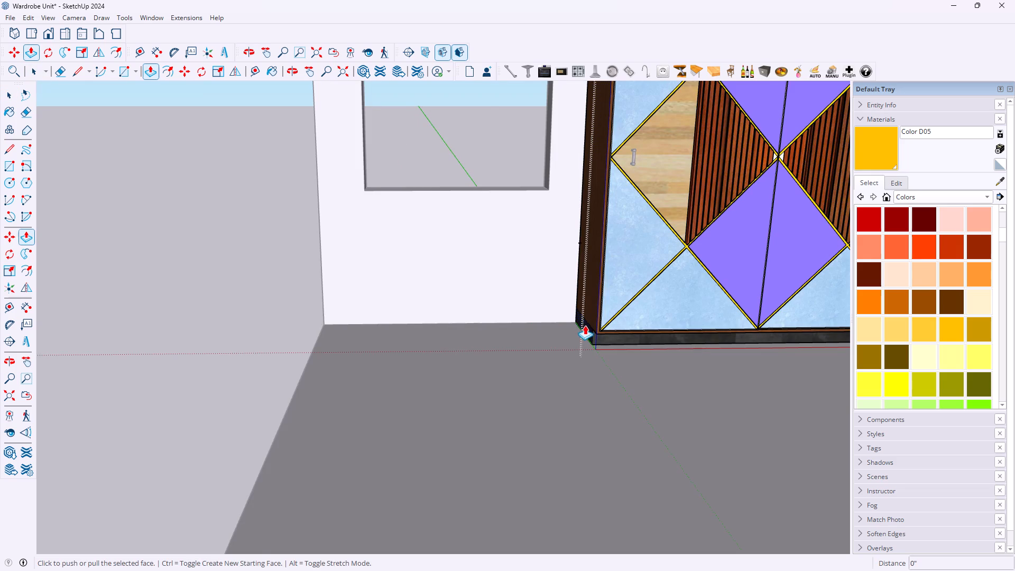
{"action": "scroll", "coordinate": [584, 326], "scroll_direction": "up", "scroll_amount": 9}
{"action": "left_click", "coordinate": [584, 324]}
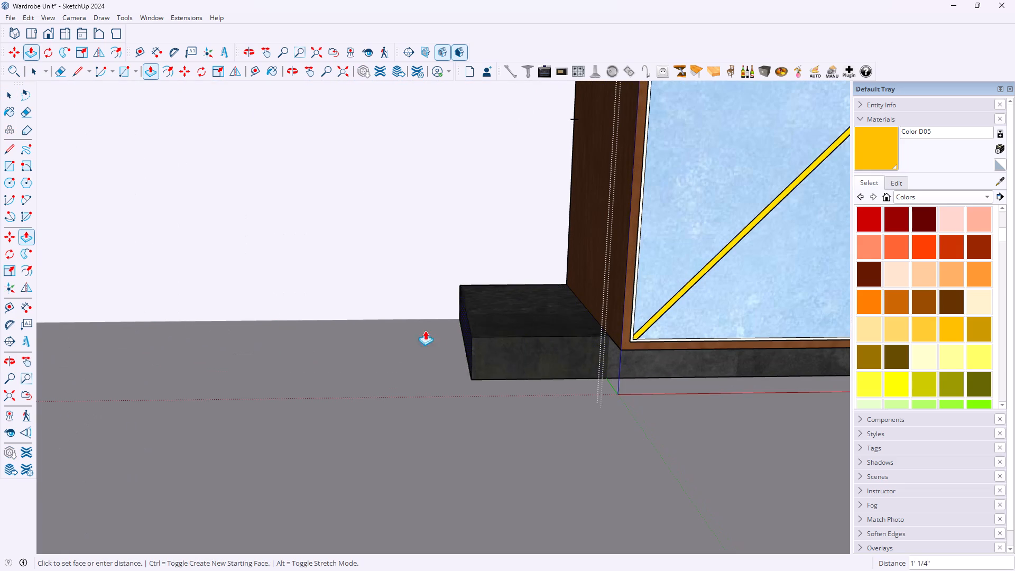
{"action": "scroll", "coordinate": [339, 331], "scroll_direction": "down", "scroll_amount": 9}
{"action": "scroll", "coordinate": [287, 325], "scroll_direction": "up", "scroll_amount": 4}
{"action": "middle_click_drag", "start_coordinate": [287, 325], "coordinate": [303, 326]}
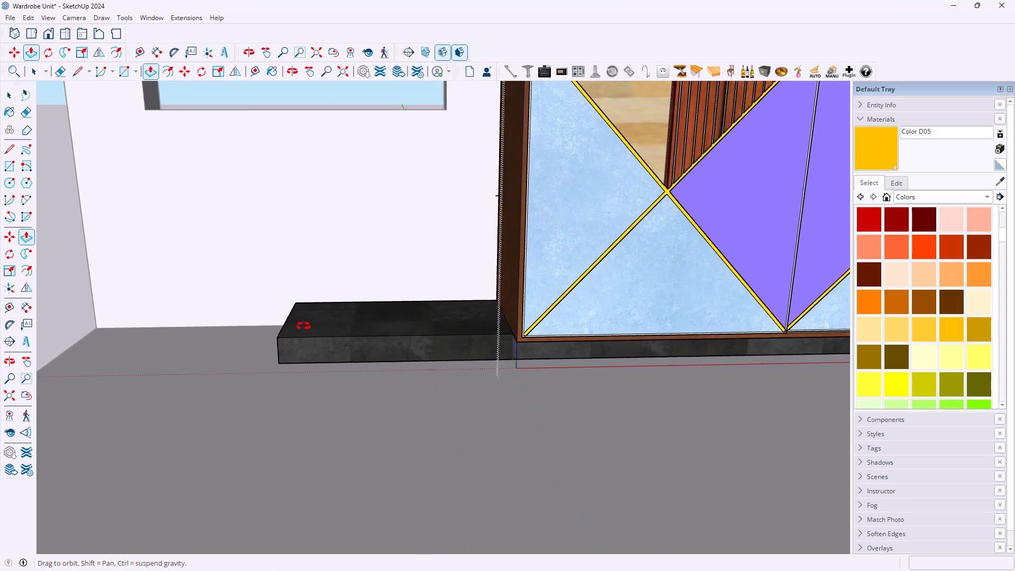
{"action": "middle_click_drag", "start_coordinate": [303, 326], "coordinate": [484, 335]}
{"action": "scroll", "coordinate": [484, 335], "scroll_direction": "up", "scroll_amount": 1}
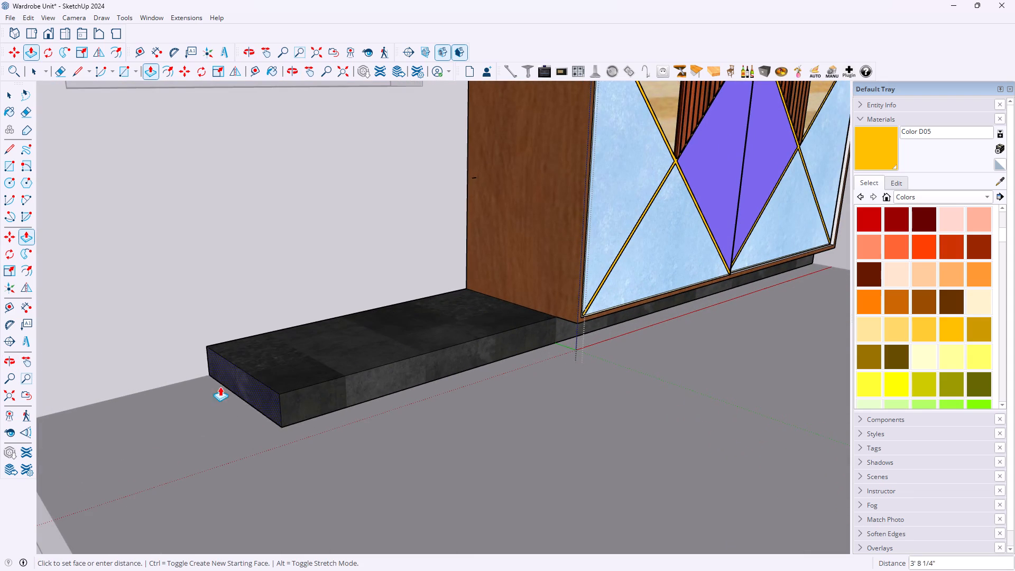
{"action": "scroll", "coordinate": [139, 326], "scroll_direction": "down", "scroll_amount": 2}
{"action": "middle_click_drag", "start_coordinate": [139, 326], "coordinate": [103, 325]}
{"action": "scroll", "coordinate": [109, 310], "scroll_direction": "up", "scroll_amount": 1}
{"action": "scroll", "coordinate": [110, 309], "scroll_direction": "down", "scroll_amount": 7}
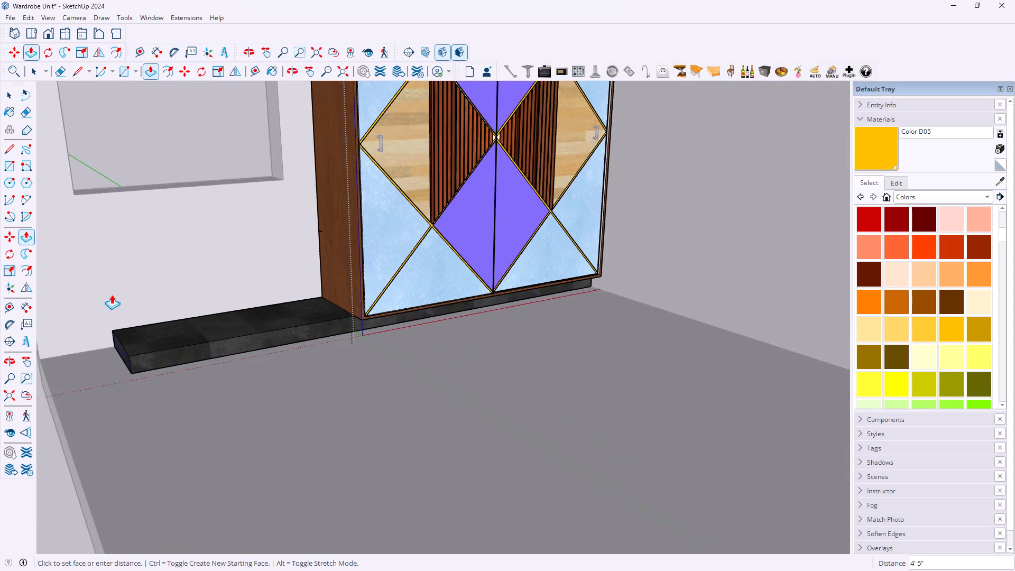
{"action": "scroll", "coordinate": [112, 294], "scroll_direction": "down", "scroll_amount": 2}
{"action": "left_click", "coordinate": [82, 216]}
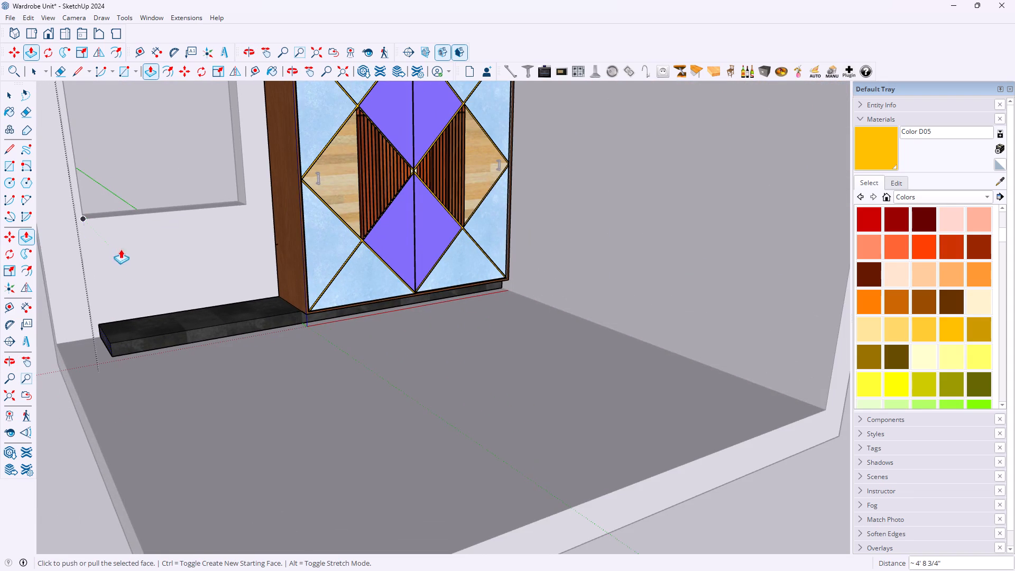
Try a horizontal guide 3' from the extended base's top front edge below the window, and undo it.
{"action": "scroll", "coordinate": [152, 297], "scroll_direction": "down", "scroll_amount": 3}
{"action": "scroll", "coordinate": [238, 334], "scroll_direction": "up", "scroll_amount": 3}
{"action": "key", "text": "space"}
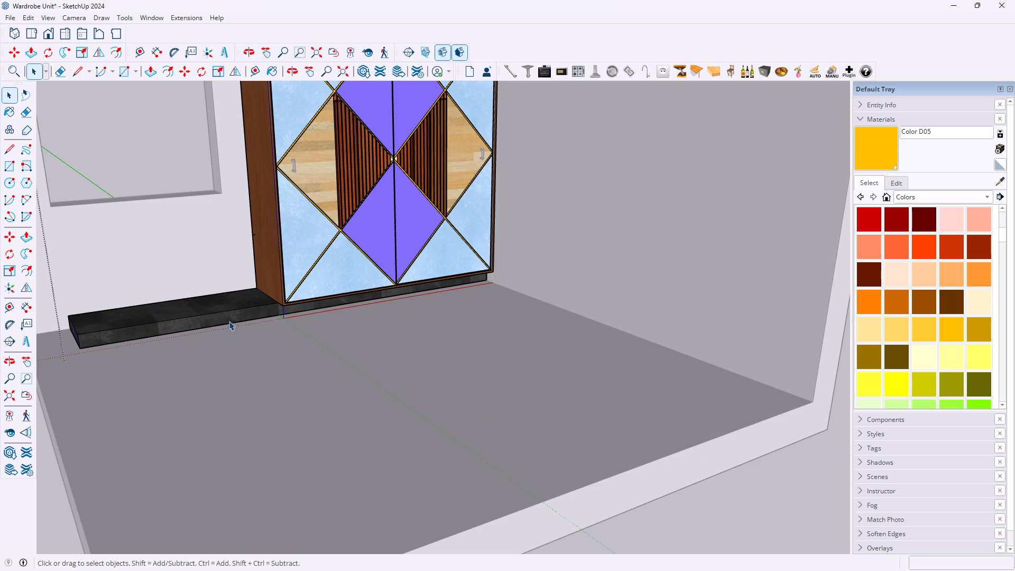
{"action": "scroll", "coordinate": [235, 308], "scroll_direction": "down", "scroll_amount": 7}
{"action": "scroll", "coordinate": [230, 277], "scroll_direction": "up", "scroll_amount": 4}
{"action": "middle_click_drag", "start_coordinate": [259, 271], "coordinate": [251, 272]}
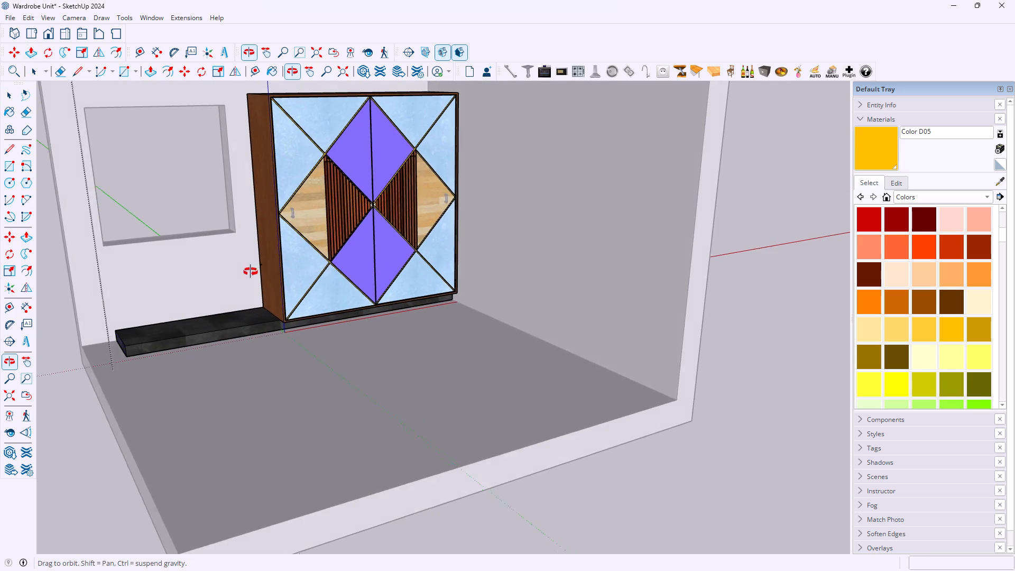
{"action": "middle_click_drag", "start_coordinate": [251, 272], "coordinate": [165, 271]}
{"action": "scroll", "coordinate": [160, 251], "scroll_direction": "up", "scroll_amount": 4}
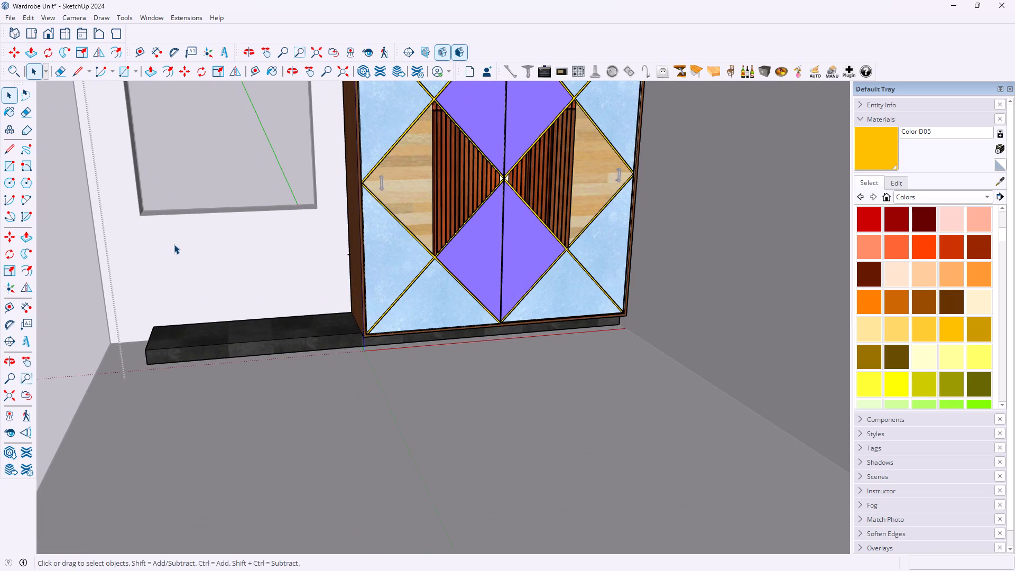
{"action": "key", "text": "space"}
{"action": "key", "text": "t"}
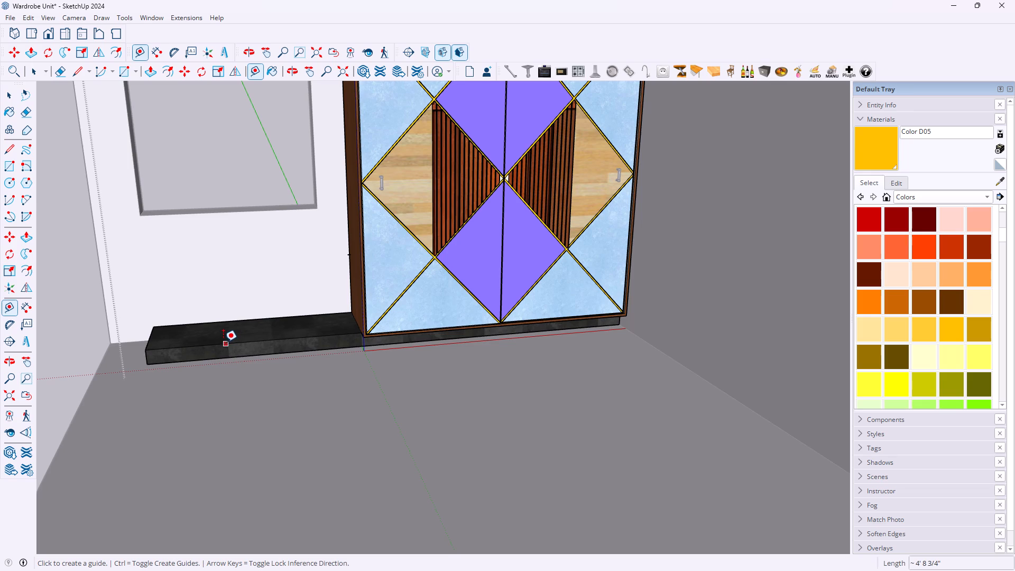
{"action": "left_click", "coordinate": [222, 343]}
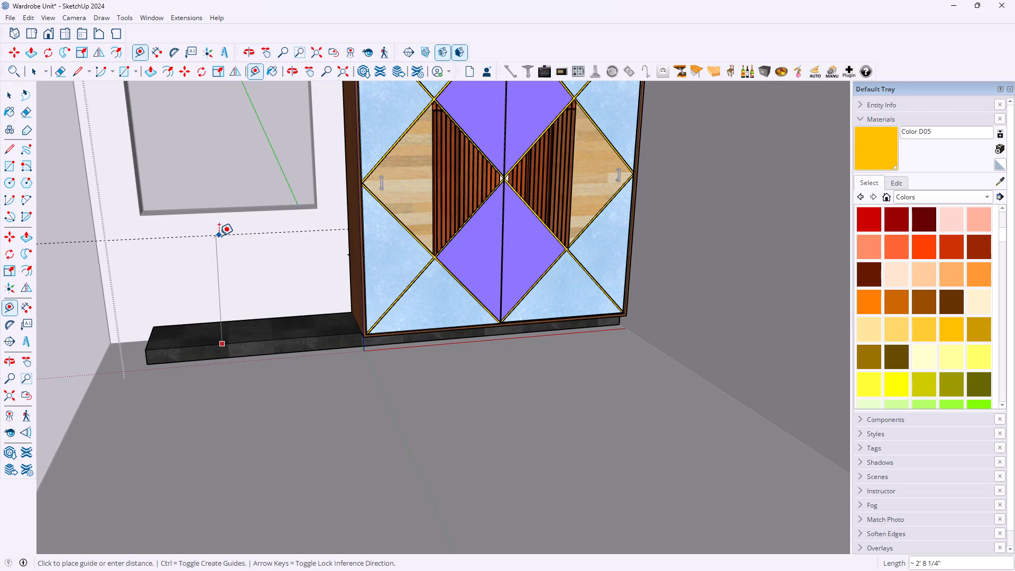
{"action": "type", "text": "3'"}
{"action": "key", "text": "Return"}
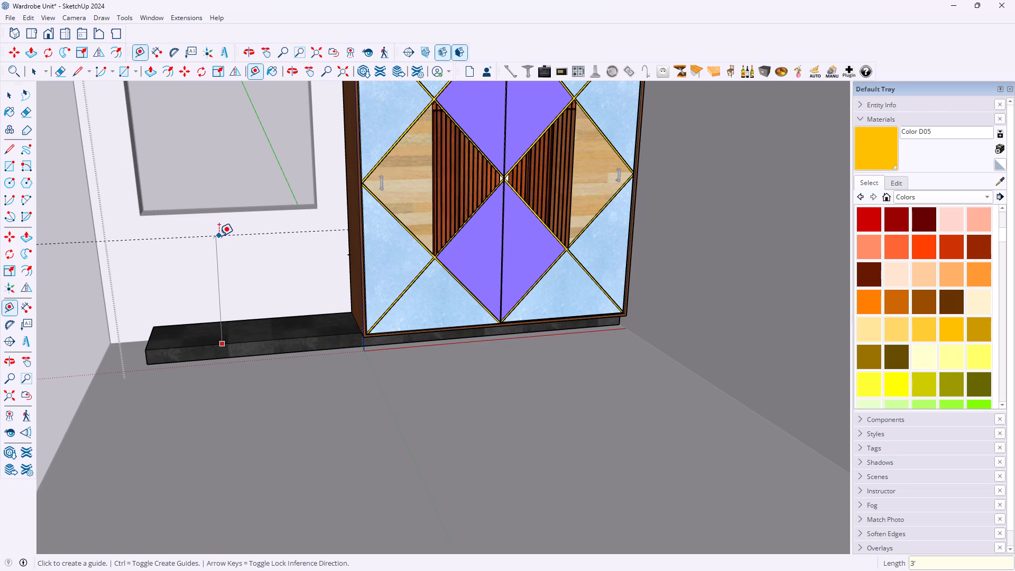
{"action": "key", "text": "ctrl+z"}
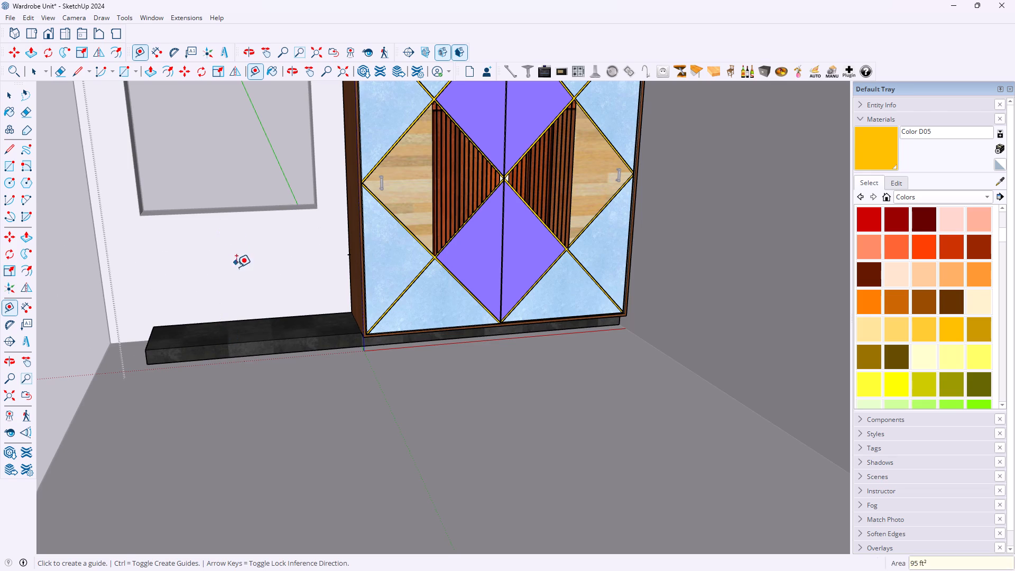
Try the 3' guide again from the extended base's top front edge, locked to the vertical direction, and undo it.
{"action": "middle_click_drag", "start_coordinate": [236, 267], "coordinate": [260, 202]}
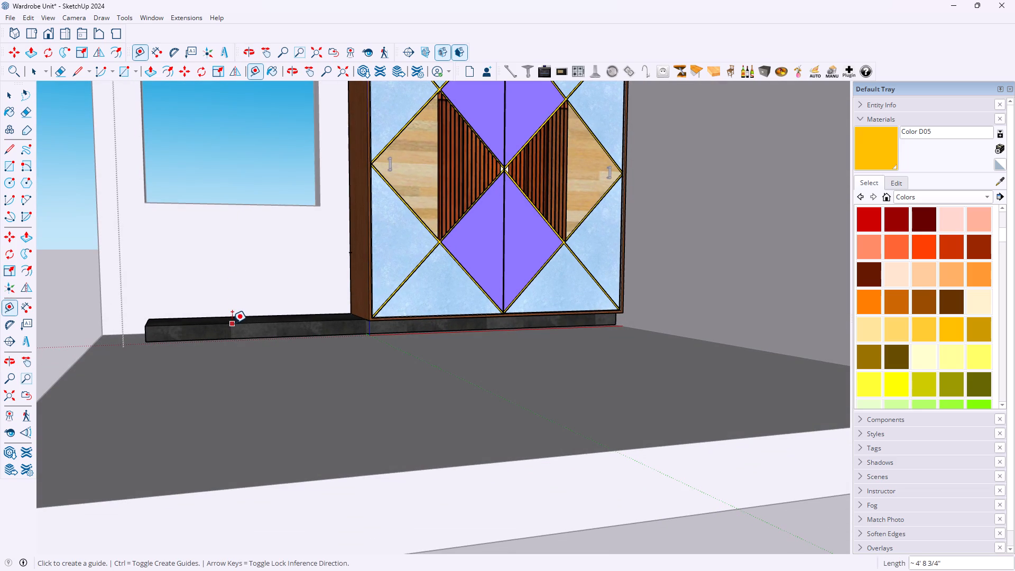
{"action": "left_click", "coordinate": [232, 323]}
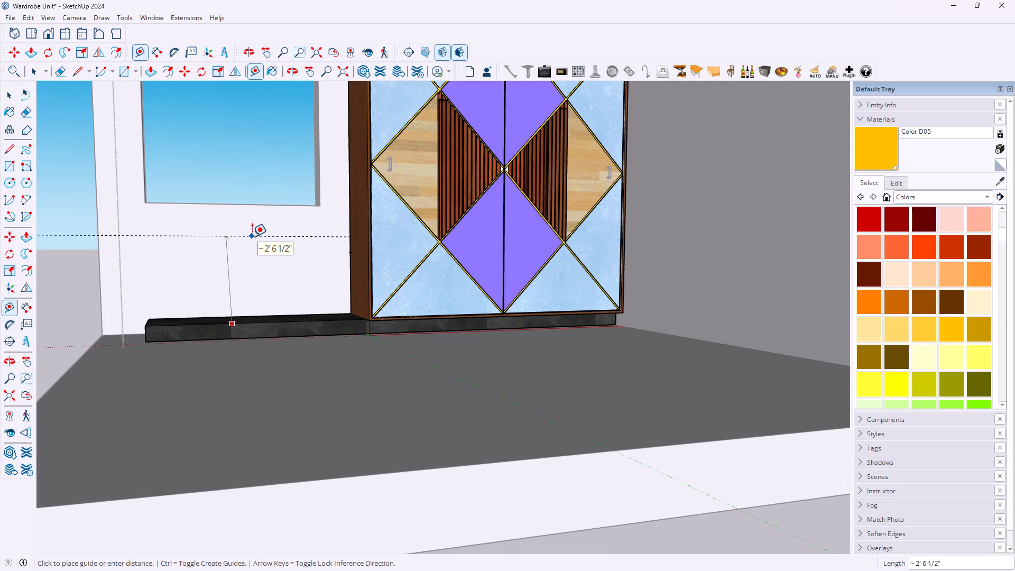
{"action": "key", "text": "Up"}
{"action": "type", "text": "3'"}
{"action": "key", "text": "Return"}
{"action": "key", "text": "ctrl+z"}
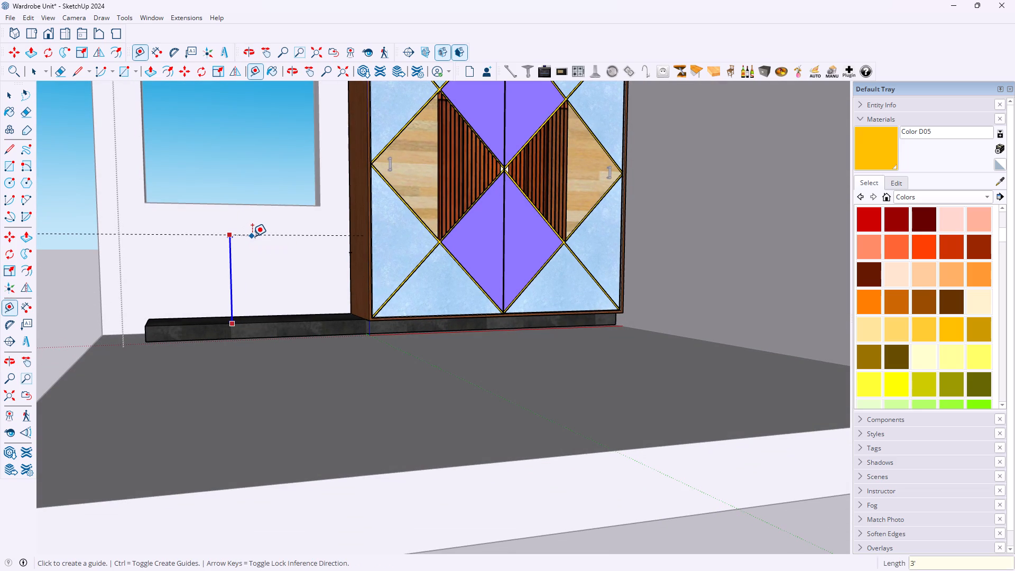
Place a horizontal guide 2.6' straight above the extended base's top front edge, below the window.
{"action": "left_click", "coordinate": [243, 322]}
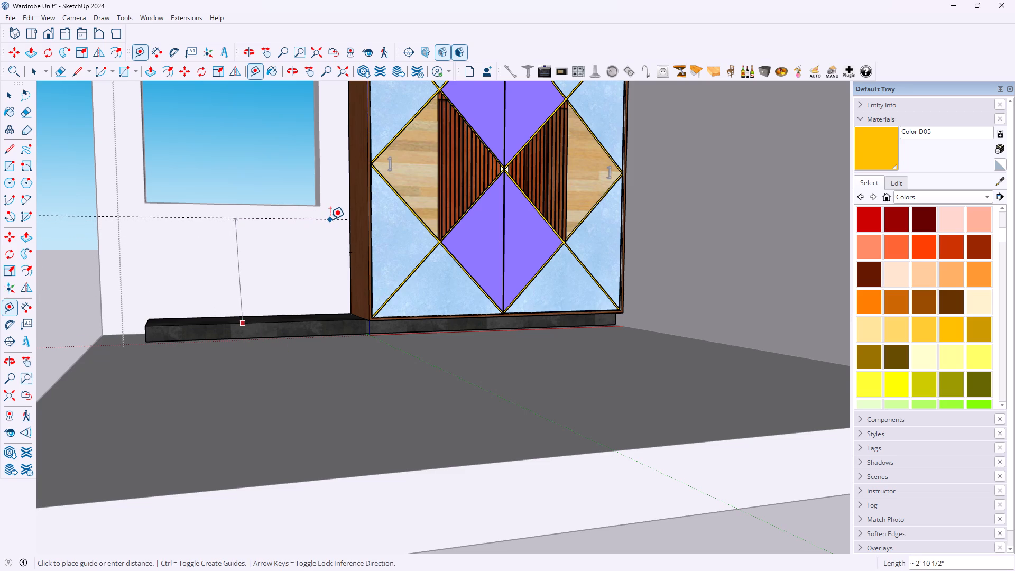
{"action": "key", "text": "Up"}
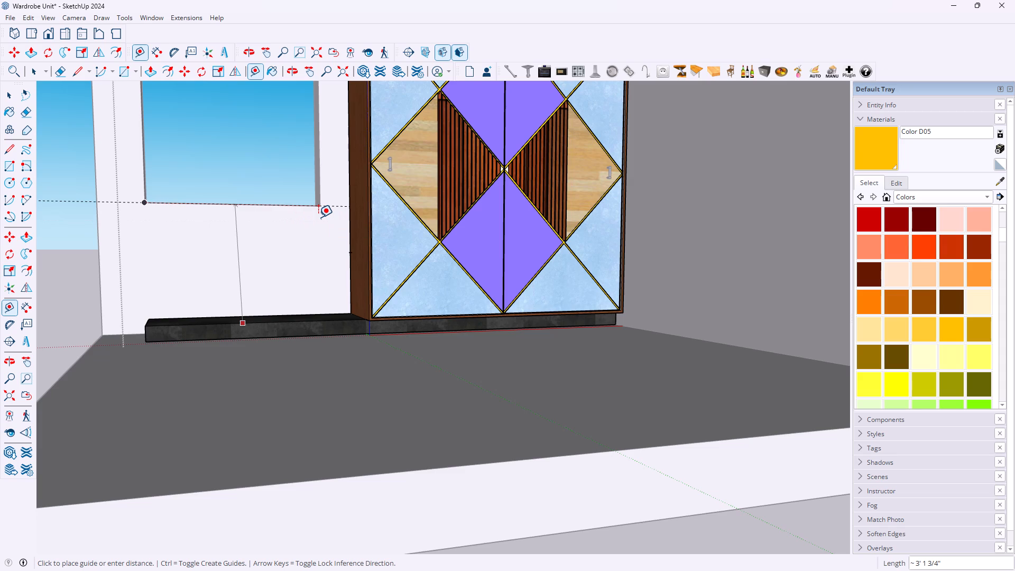
{"action": "type", "text": "2'"}
{"action": "key", "text": "BackSpace"}
{"action": "type", "text": ".6'"}
{"action": "key", "text": "Return"}
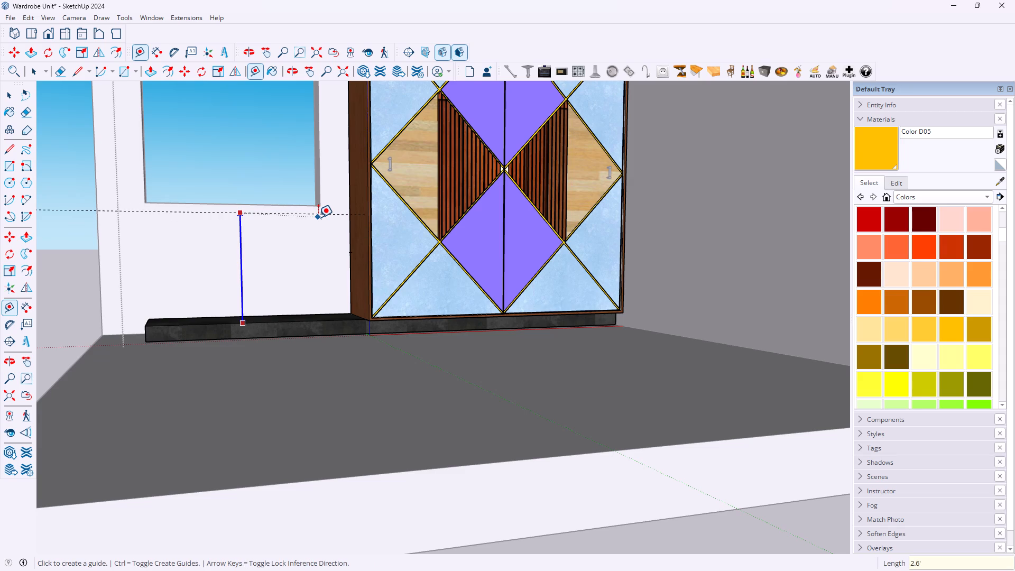
Draw a rectangle about 4' 8 3/4" by 1' 8" covering the top of the extended base below the window.
{"action": "middle_click_drag", "start_coordinate": [310, 217], "coordinate": [276, 255]}
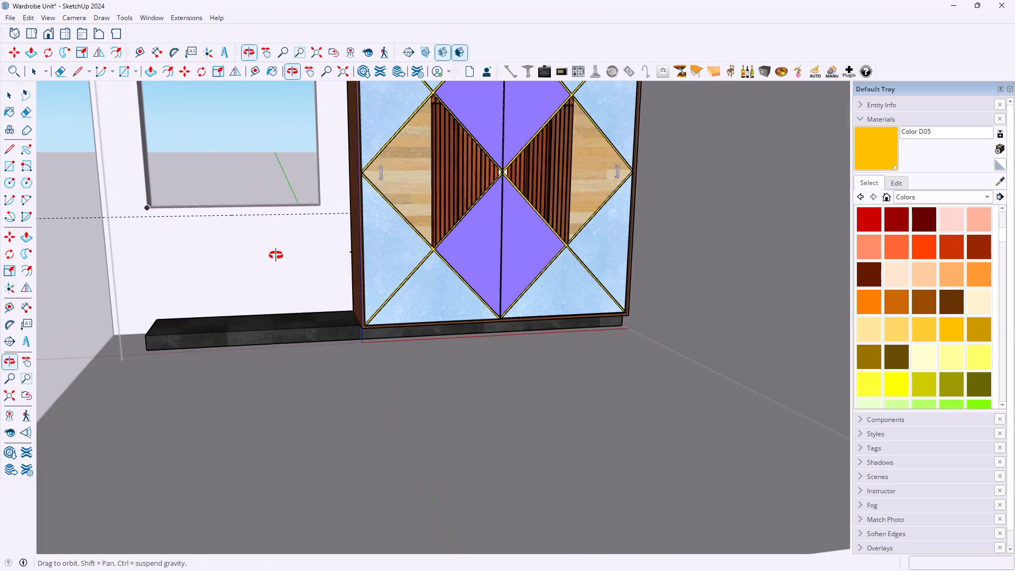
{"action": "middle_click_drag", "start_coordinate": [276, 255], "coordinate": [289, 242]}
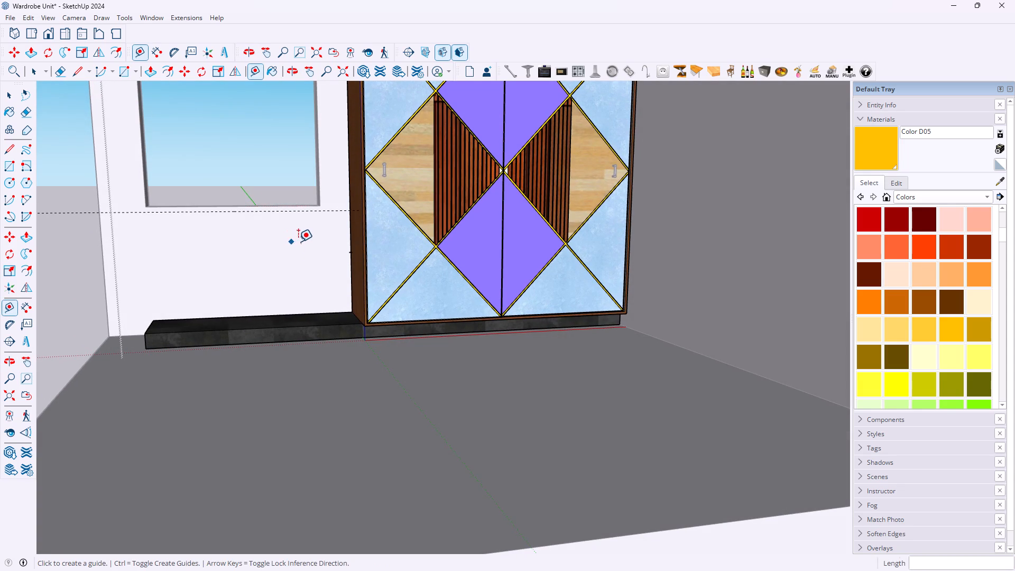
{"action": "middle_click_drag", "start_coordinate": [299, 242], "coordinate": [298, 274]}
{"action": "key", "text": "r"}
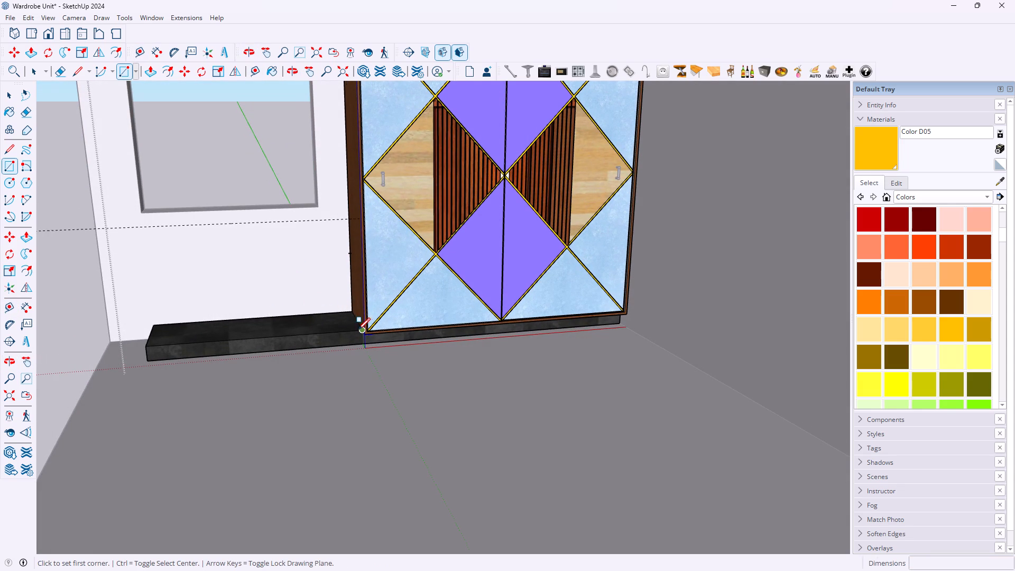
{"action": "scroll", "coordinate": [357, 330], "scroll_direction": "up", "scroll_amount": 19}
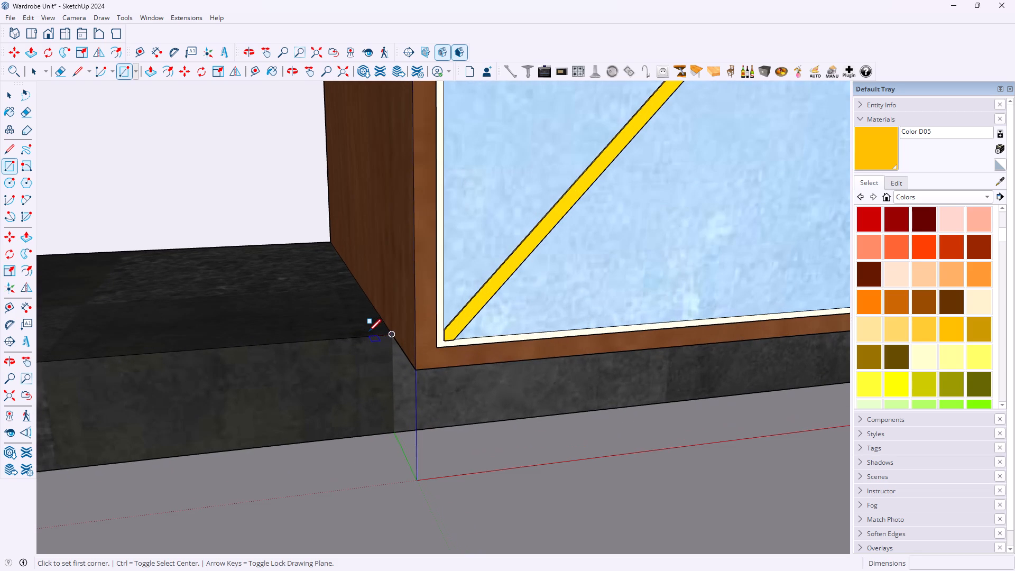
{"action": "left_click", "coordinate": [389, 335]}
{"action": "scroll", "coordinate": [348, 292], "scroll_direction": "up", "scroll_amount": 1}
{"action": "scroll", "coordinate": [340, 289], "scroll_direction": "down", "scroll_amount": 5}
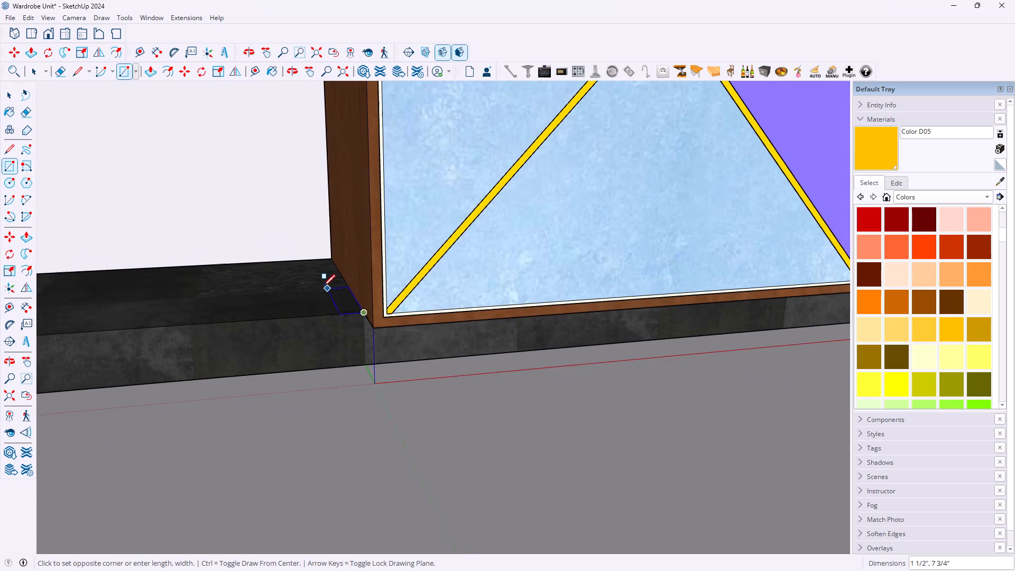
{"action": "scroll", "coordinate": [323, 287], "scroll_direction": "down", "scroll_amount": 6}
{"action": "scroll", "coordinate": [240, 156], "scroll_direction": "down", "scroll_amount": 5}
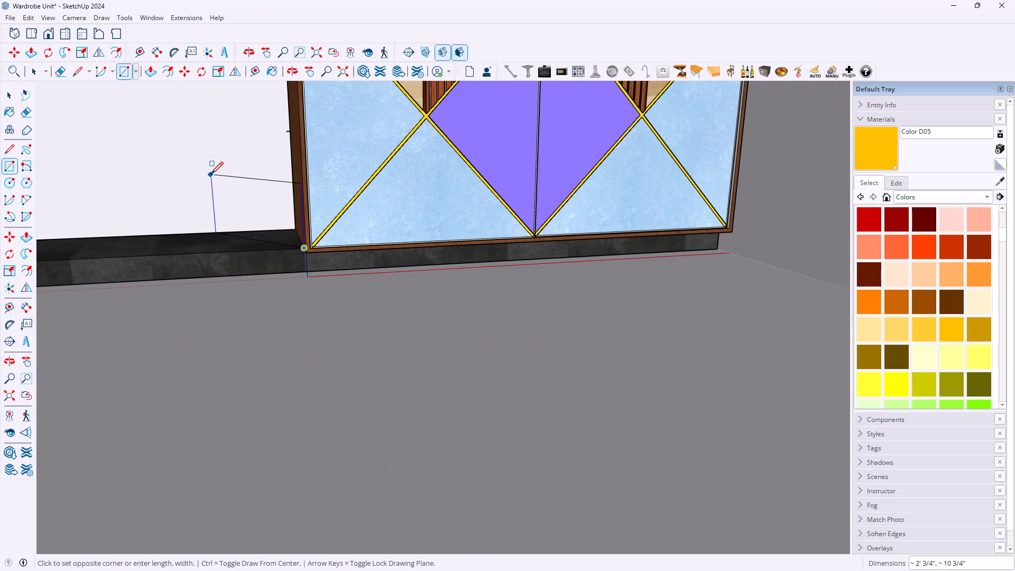
{"action": "key", "text": "Up"}
{"action": "key", "text": "Up"}
{"action": "key", "text": "Left"}
{"action": "scroll", "coordinate": [209, 170], "scroll_direction": "down", "scroll_amount": 11}
{"action": "scroll", "coordinate": [140, 173], "scroll_direction": "up", "scroll_amount": 3}
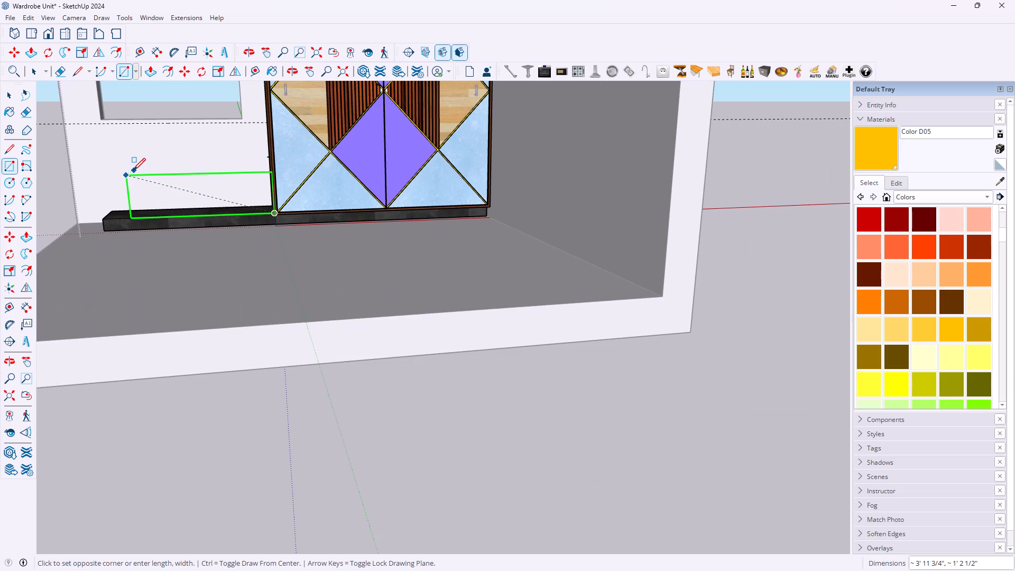
{"action": "key", "text": "Up"}
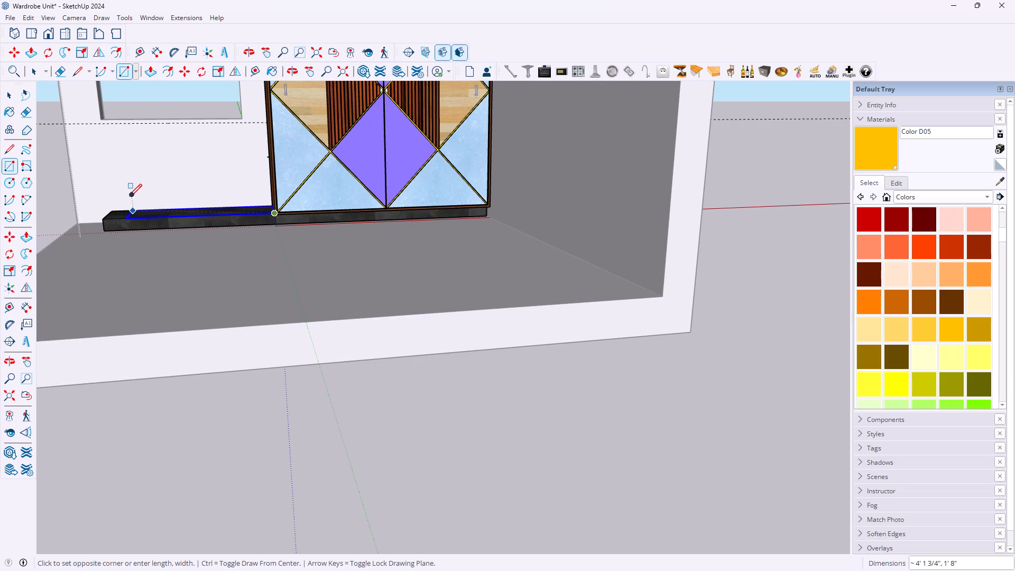
{"action": "left_click", "coordinate": [116, 210]}
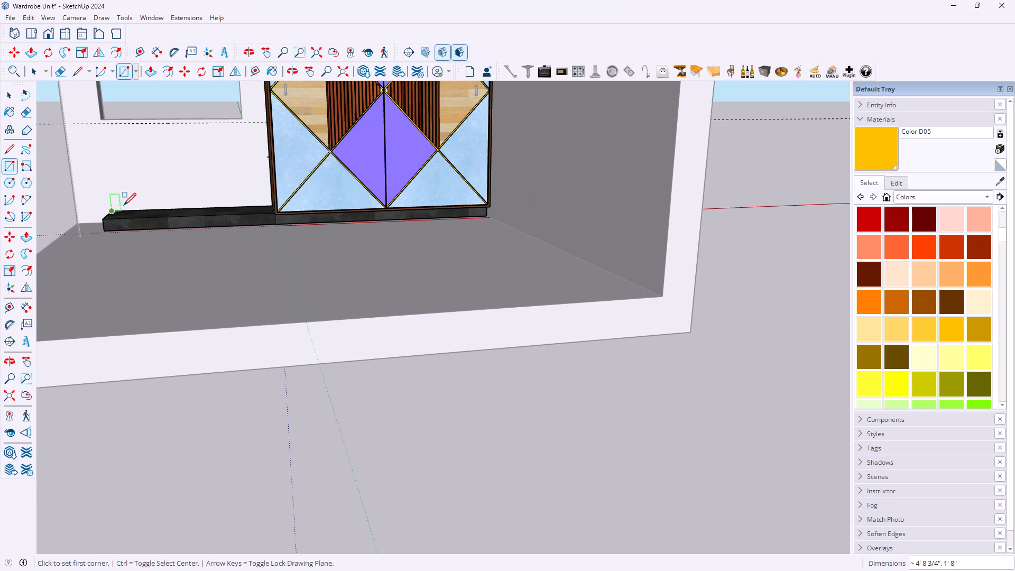
{"action": "key", "text": "r"}
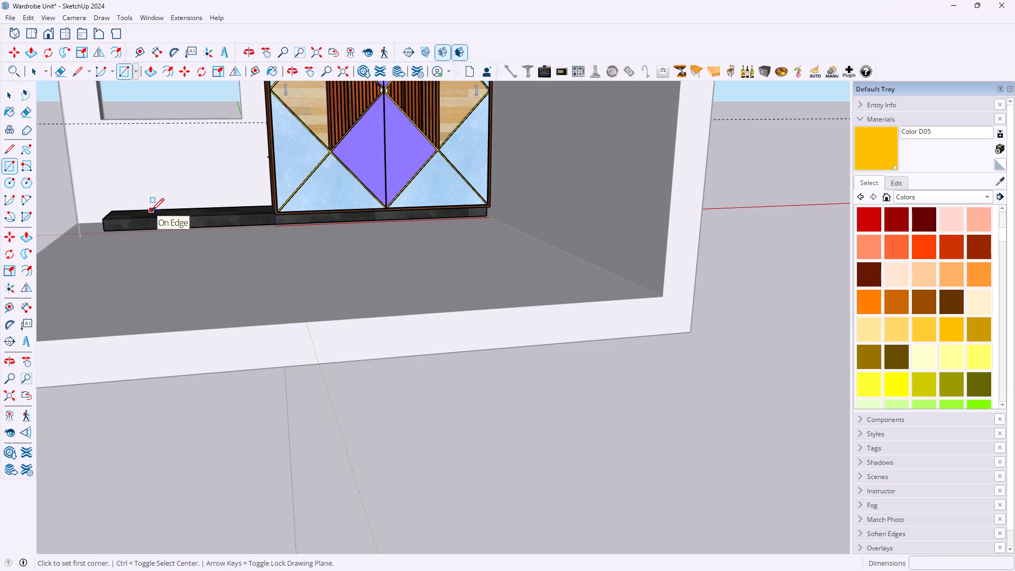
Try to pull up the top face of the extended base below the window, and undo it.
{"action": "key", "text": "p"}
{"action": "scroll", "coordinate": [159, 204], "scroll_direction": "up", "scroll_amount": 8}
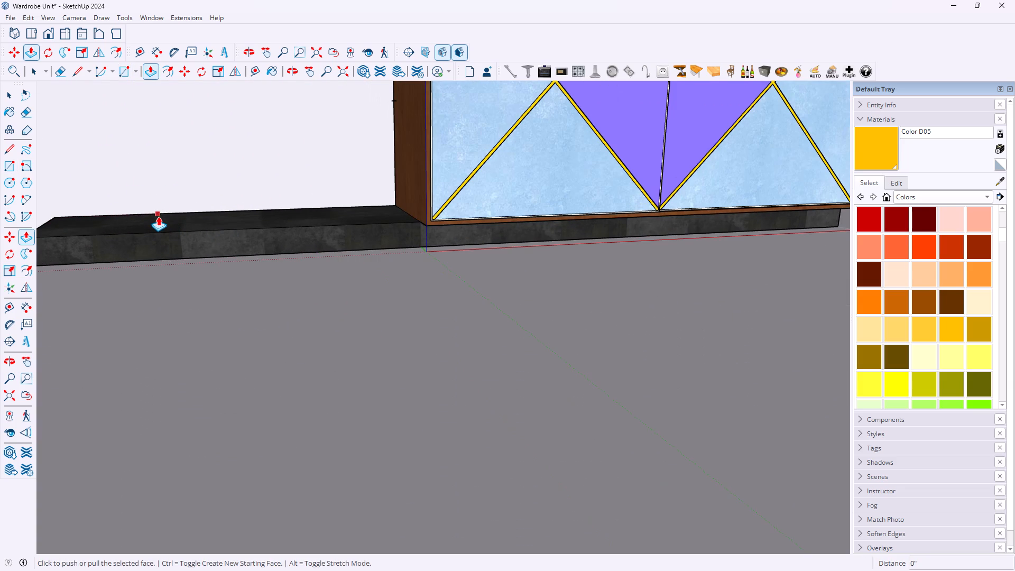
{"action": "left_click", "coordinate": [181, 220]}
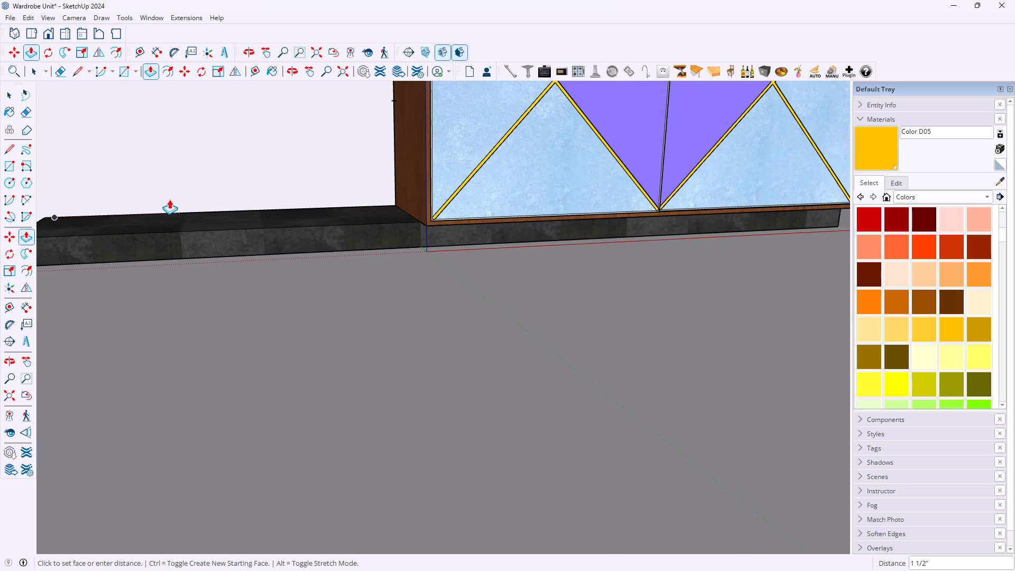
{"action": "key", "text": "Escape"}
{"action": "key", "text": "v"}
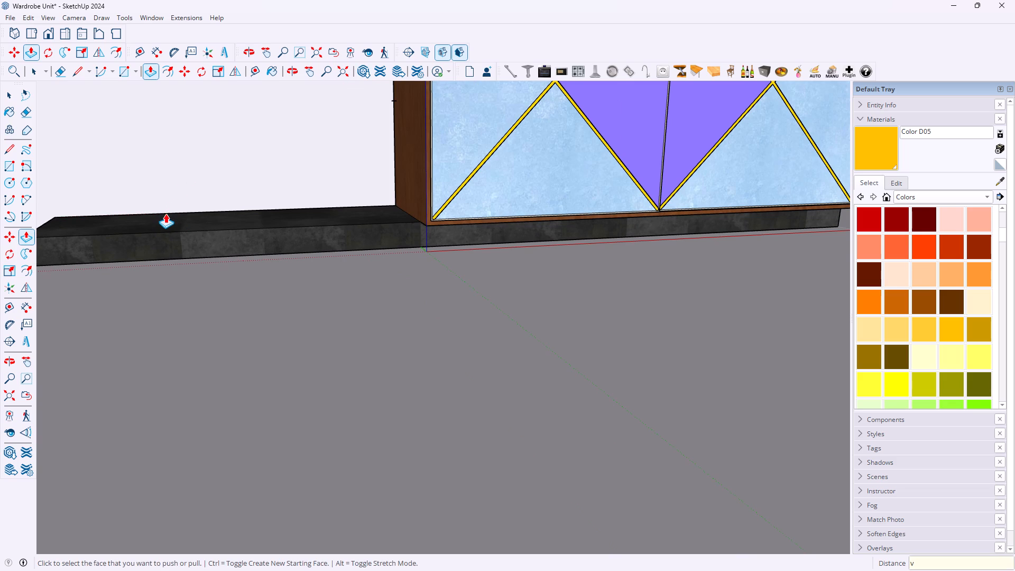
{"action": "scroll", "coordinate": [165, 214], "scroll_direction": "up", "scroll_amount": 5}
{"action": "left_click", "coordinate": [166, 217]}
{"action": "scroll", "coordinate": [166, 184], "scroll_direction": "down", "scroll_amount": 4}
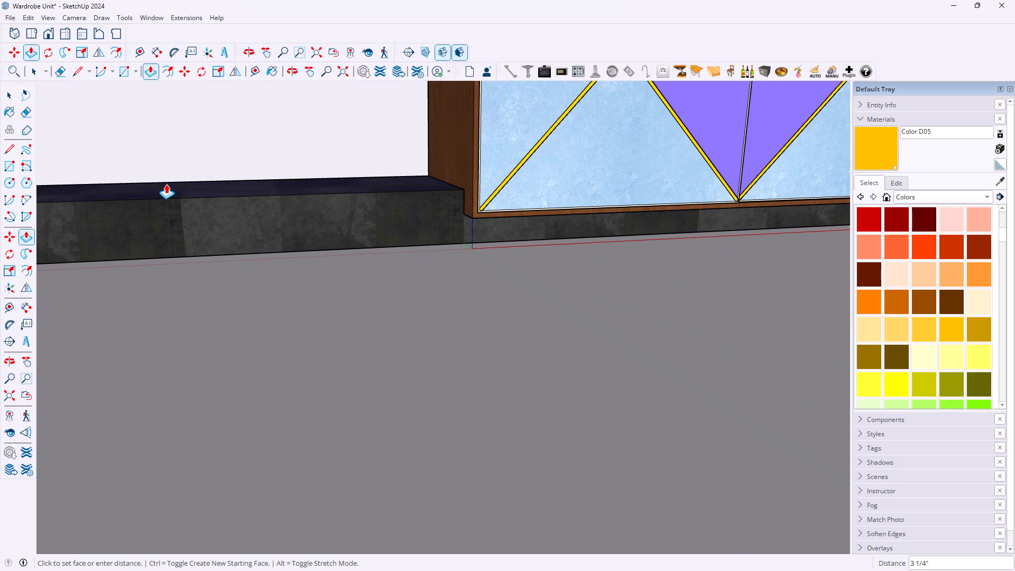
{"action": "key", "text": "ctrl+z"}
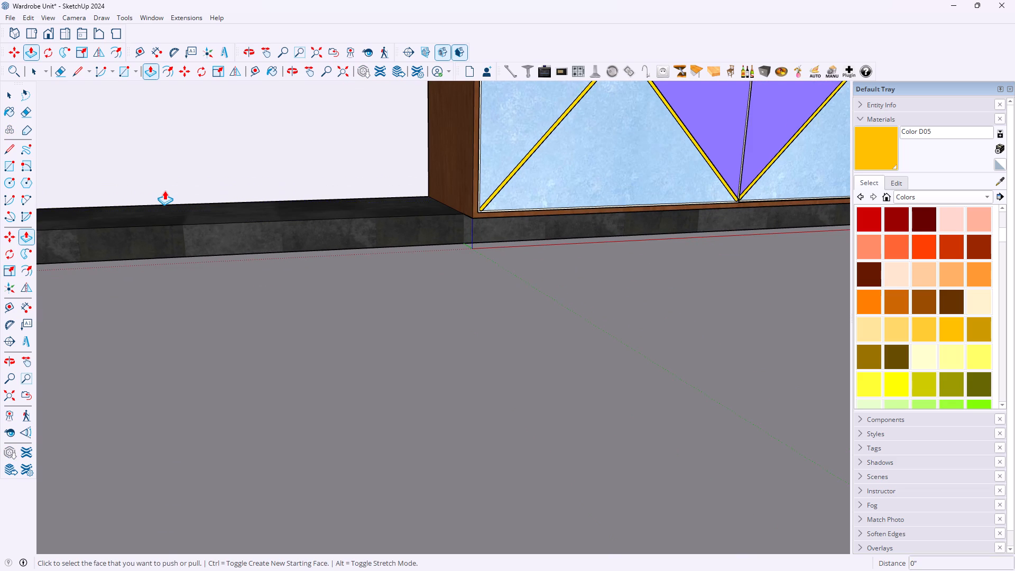
Pull the extended base's top face up about 2' 7 1/4" to the horizontal guide, as a separate starting face.
{"action": "left_click", "coordinate": [168, 204]}
{"action": "left_click", "coordinate": [169, 210]}
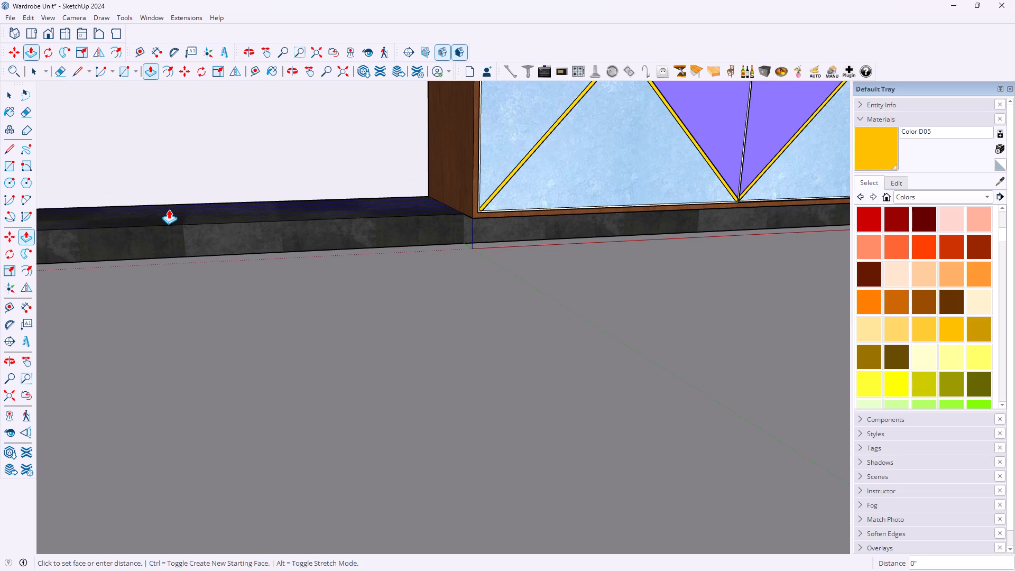
{"action": "scroll", "coordinate": [176, 176], "scroll_direction": "down", "scroll_amount": 7}
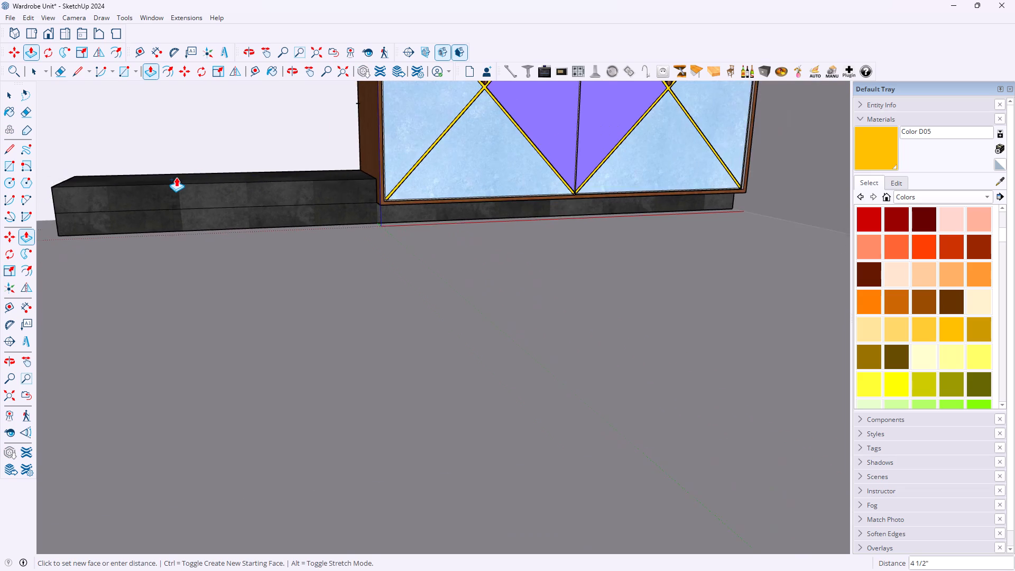
{"action": "scroll", "coordinate": [176, 177], "scroll_direction": "down", "scroll_amount": 6}
{"action": "scroll", "coordinate": [169, 118], "scroll_direction": "up", "scroll_amount": 2}
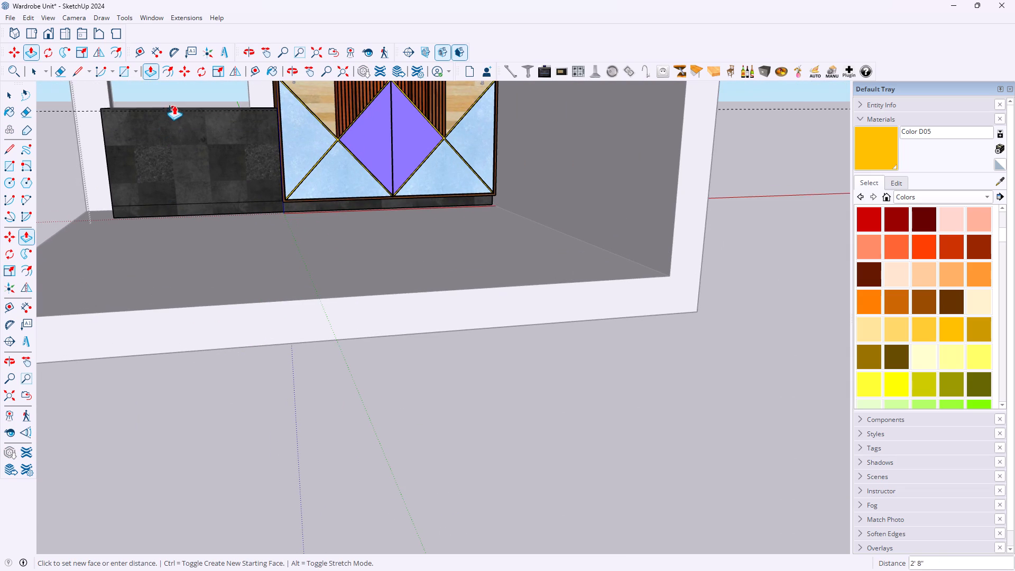
{"action": "middle_click_drag", "start_coordinate": [174, 104], "coordinate": [182, 122]}
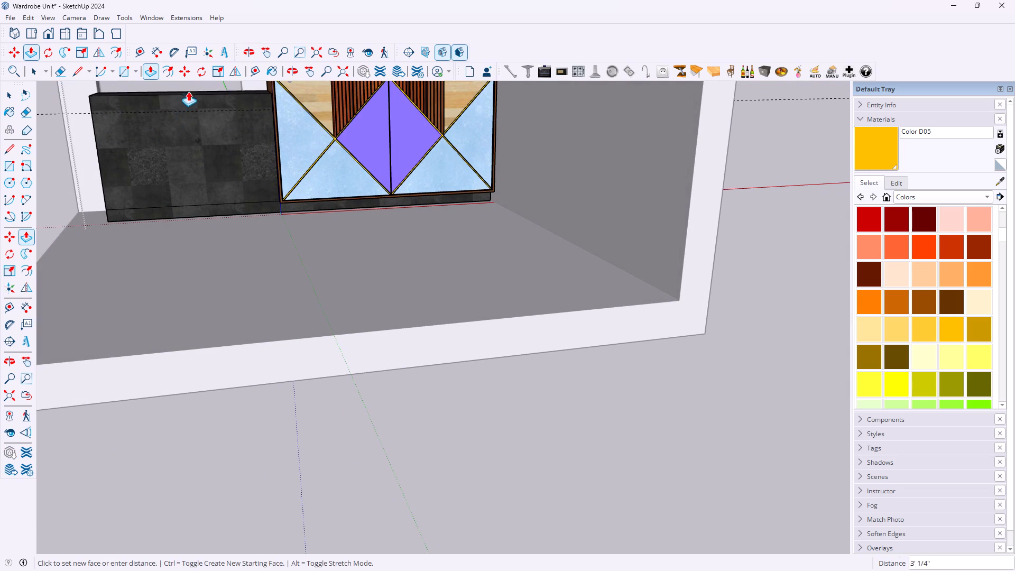
{"action": "middle_click_drag", "start_coordinate": [206, 101], "coordinate": [605, 146]}
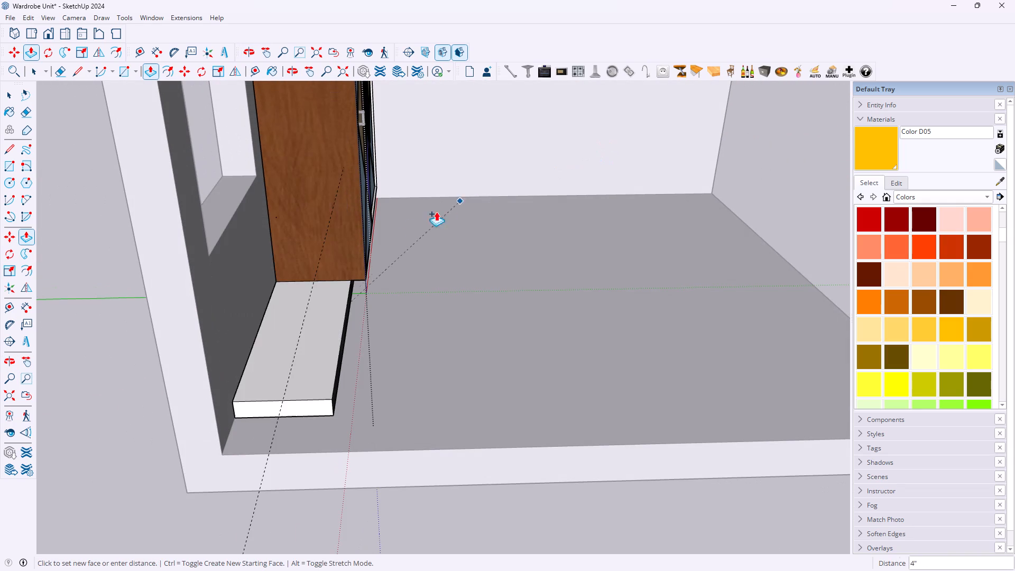
{"action": "left_click", "coordinate": [327, 222]}
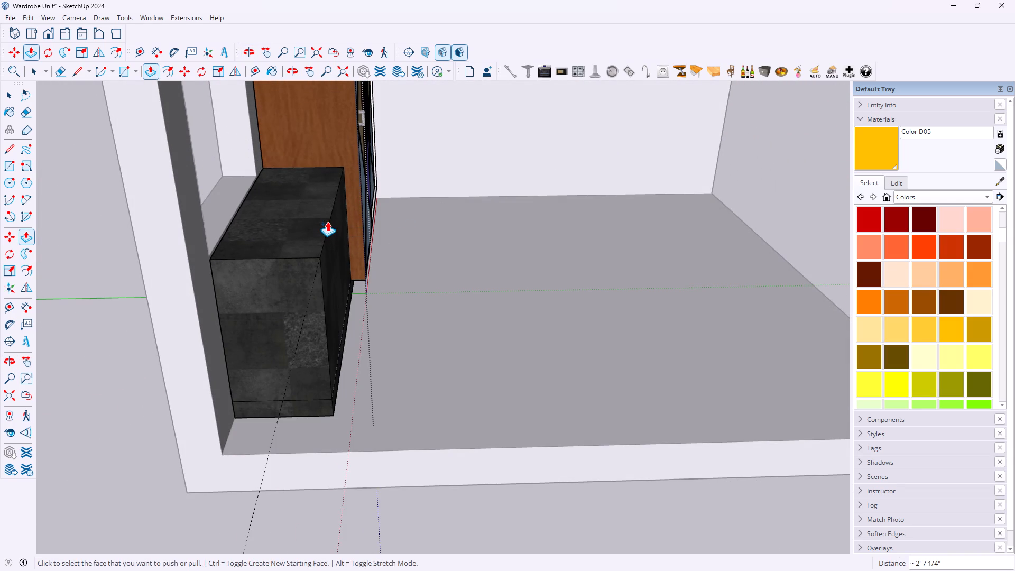
Paint the front, exposed side and top of the new low unit white with Color M00, leaving the base black.
{"action": "middle_click_drag", "start_coordinate": [350, 216], "coordinate": [210, 187]}
{"action": "scroll", "coordinate": [248, 184], "scroll_direction": "up", "scroll_amount": 5}
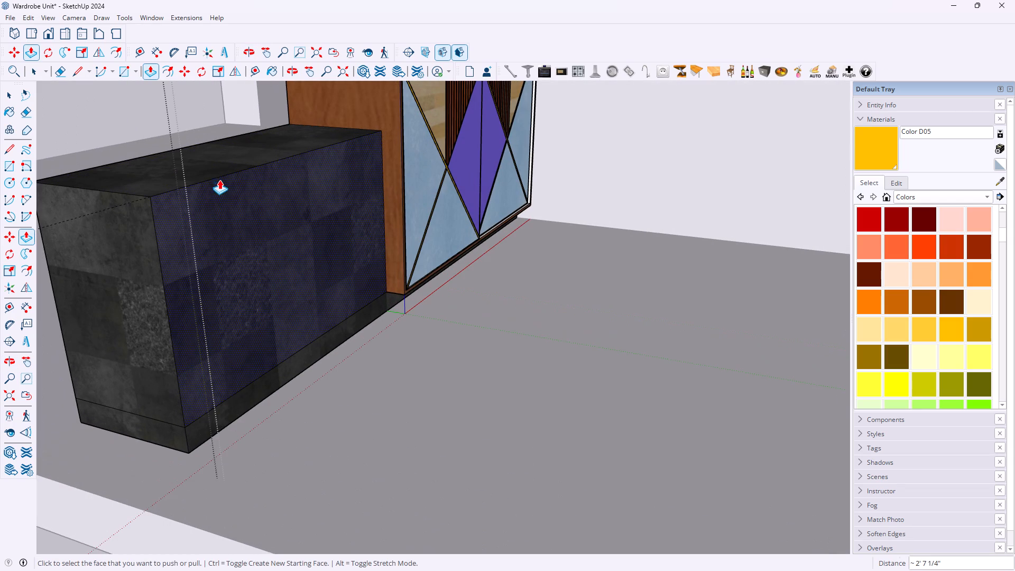
{"action": "key", "text": "space"}
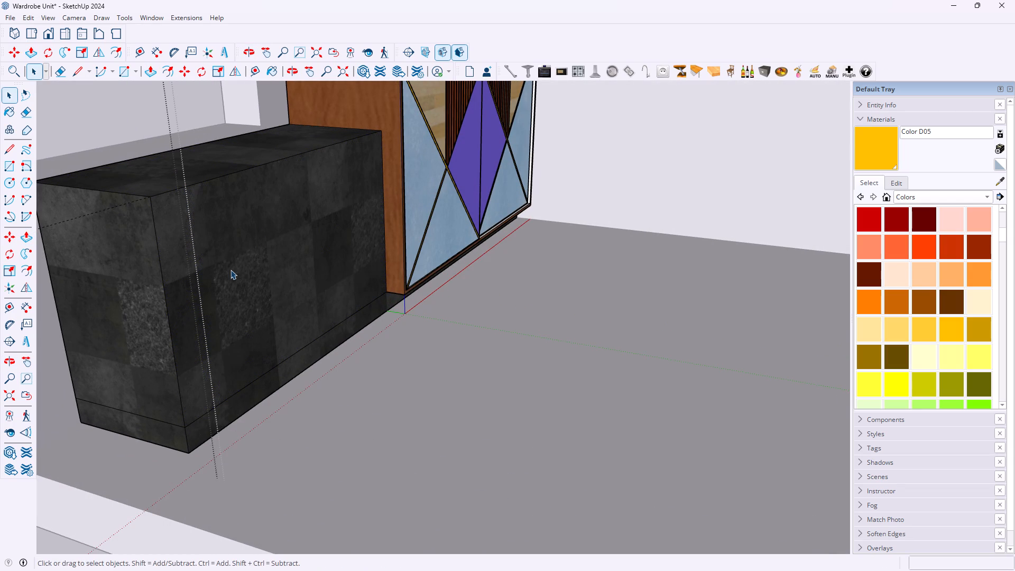
{"action": "left_click", "coordinate": [215, 277]}
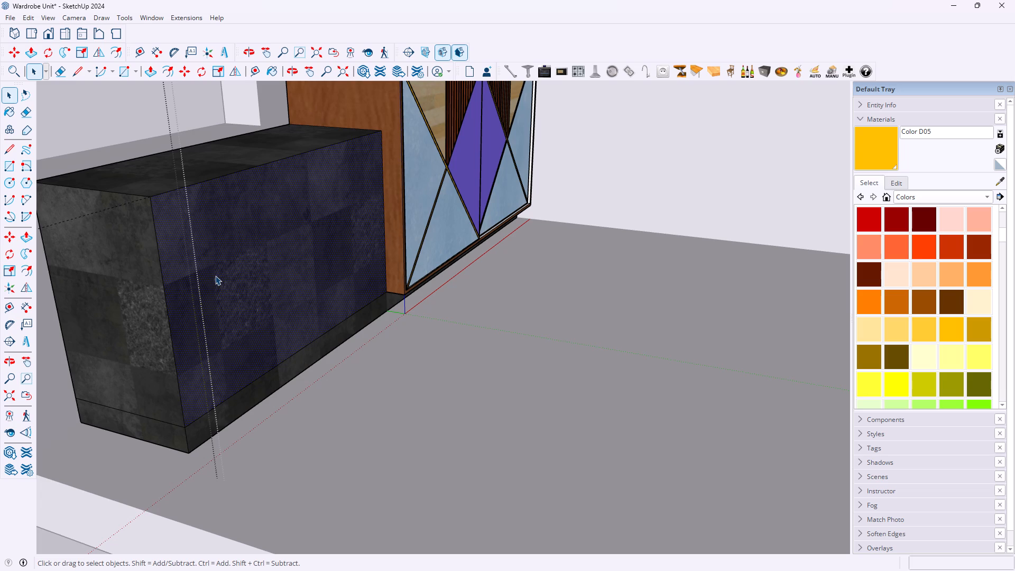
{"action": "key", "text": "b"}
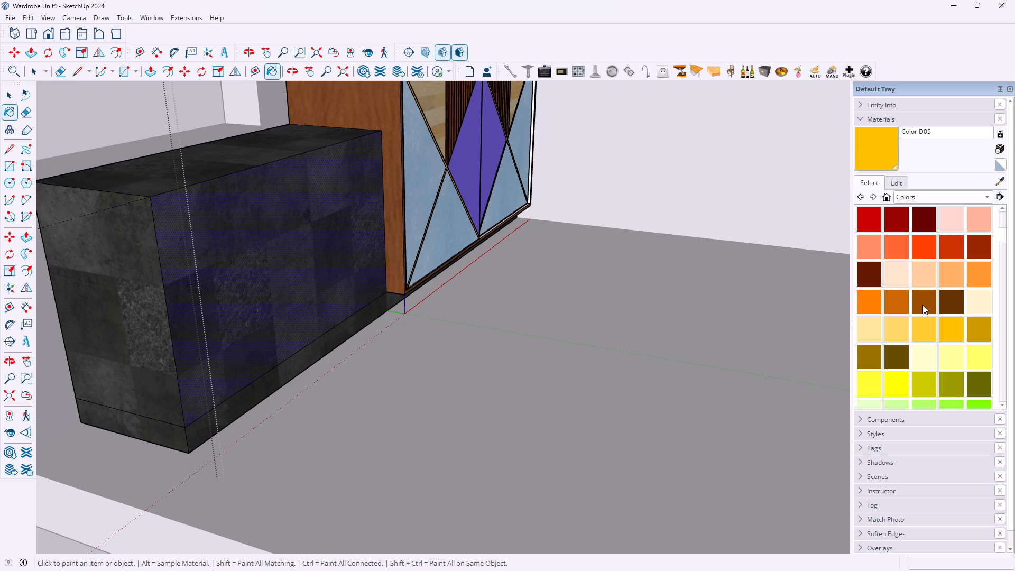
{"action": "scroll", "coordinate": [922, 305], "scroll_direction": "down", "scroll_amount": 18}
{"action": "left_click", "coordinate": [896, 220]}
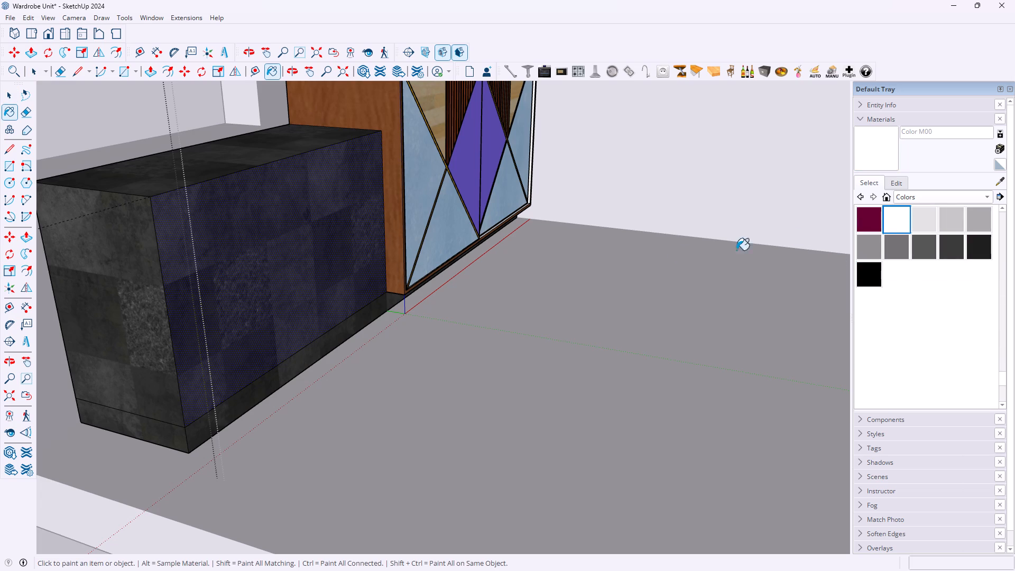
{"action": "left_click", "coordinate": [241, 270]}
{"action": "left_click", "coordinate": [108, 289]}
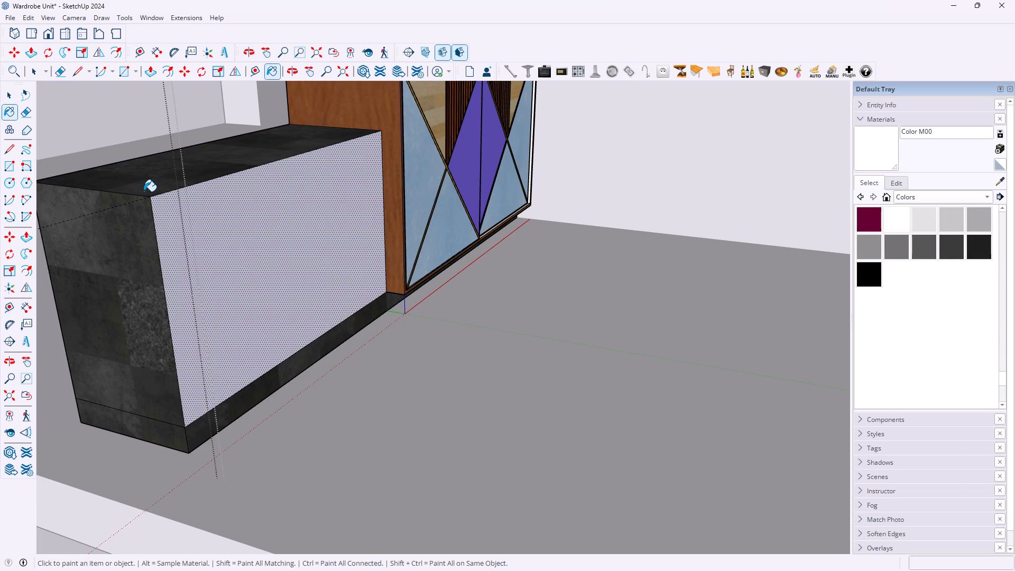
{"action": "left_click", "coordinate": [148, 187]}
Examine the white low unit below the window together with the wardrobe from the side and the front.
{"action": "scroll", "coordinate": [213, 178], "scroll_direction": "down", "scroll_amount": 2}
{"action": "middle_click_drag", "start_coordinate": [307, 205], "coordinate": [106, 201]}
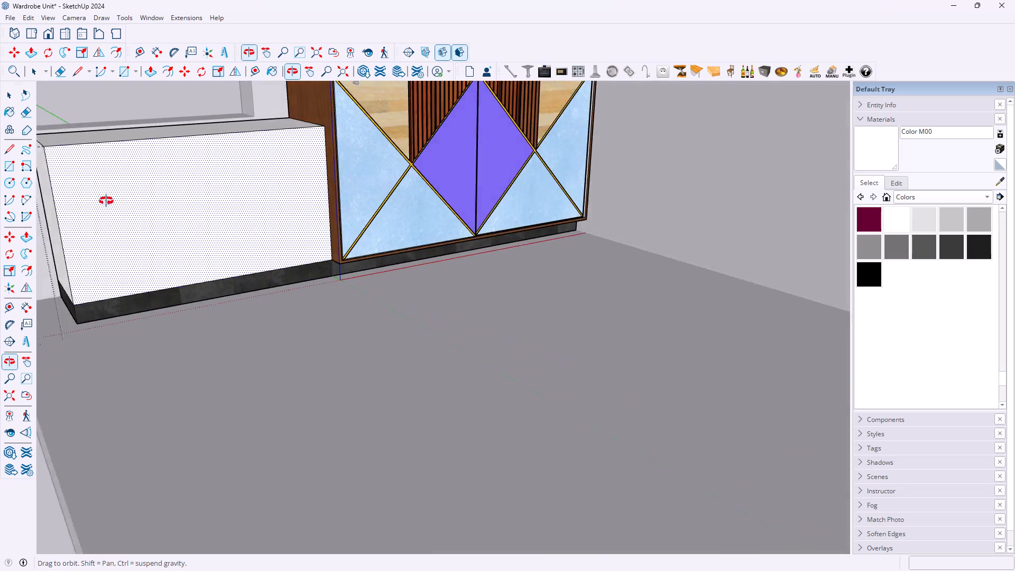
{"action": "middle_click_drag", "start_coordinate": [106, 201], "coordinate": [381, 198]}
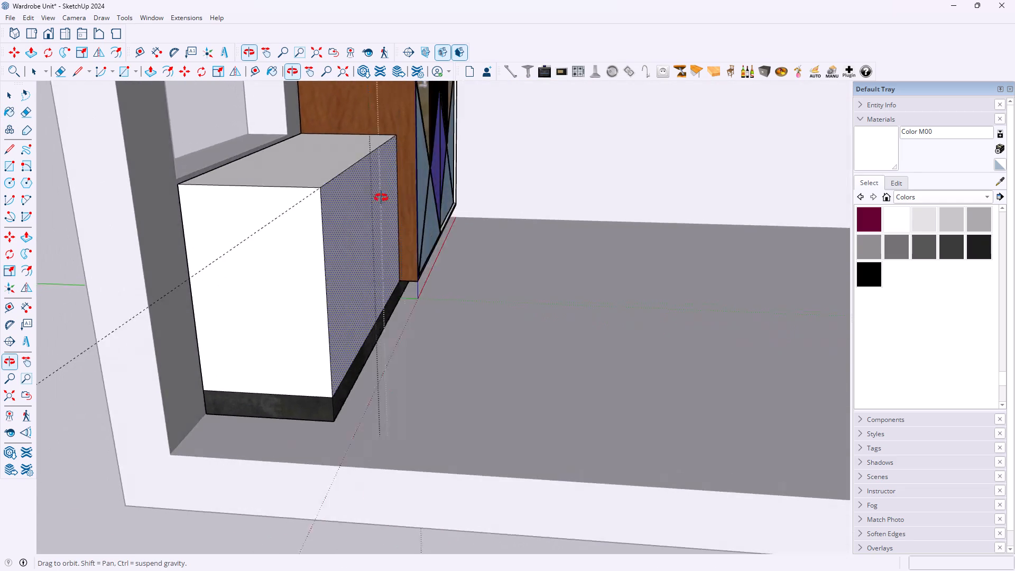
{"action": "middle_click_drag", "start_coordinate": [381, 198], "coordinate": [169, 185]}
{"action": "scroll", "coordinate": [161, 182], "scroll_direction": "down", "scroll_amount": 9}
{"action": "middle_click_drag", "start_coordinate": [300, 209], "coordinate": [151, 199]}
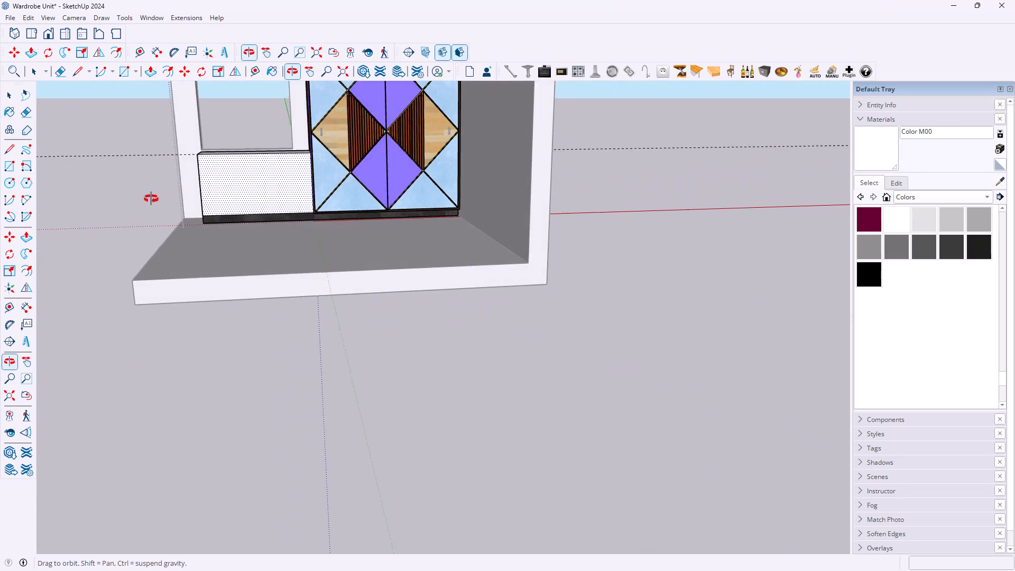
{"action": "middle_click_drag", "start_coordinate": [151, 199], "coordinate": [151, 198]}
{"action": "scroll", "coordinate": [262, 160], "scroll_direction": "up", "scroll_amount": 9}
{"action": "key", "text": "space"}
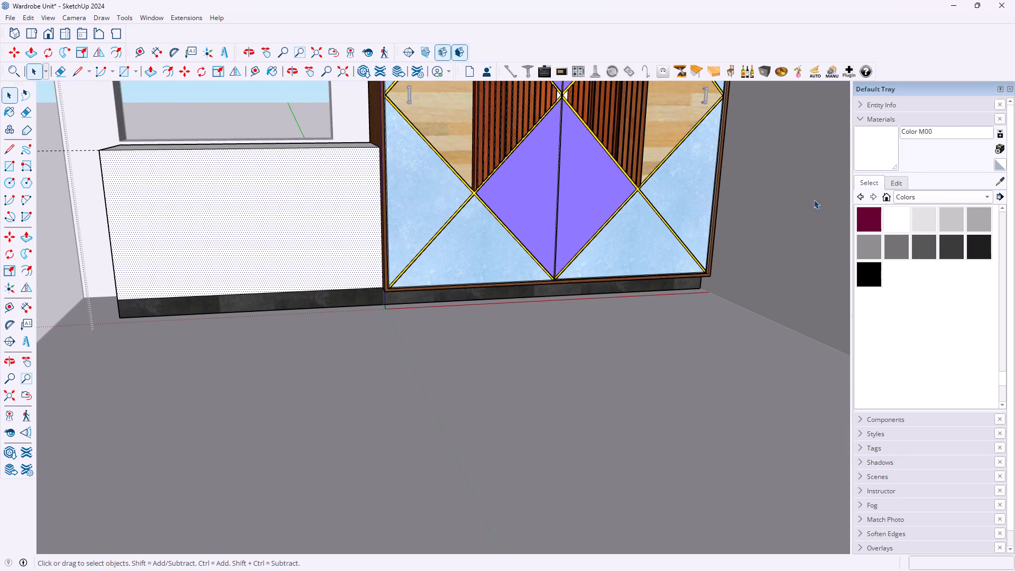
{"action": "scroll", "coordinate": [384, 169], "scroll_direction": "down", "scroll_amount": 9}
{"action": "scroll", "coordinate": [333, 172], "scroll_direction": "down", "scroll_amount": 5}
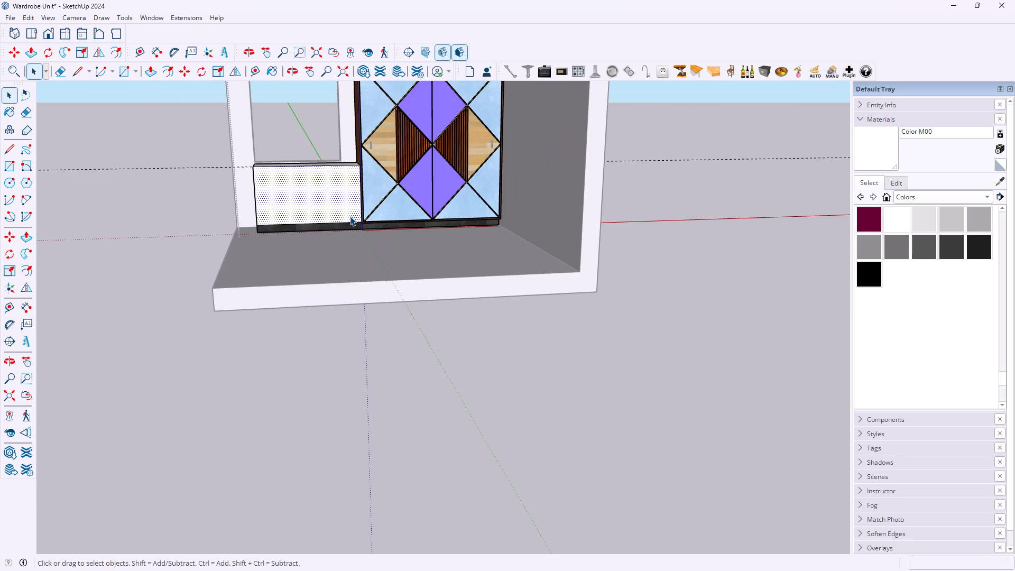
{"action": "scroll", "coordinate": [296, 121], "scroll_direction": "up", "scroll_amount": 14}
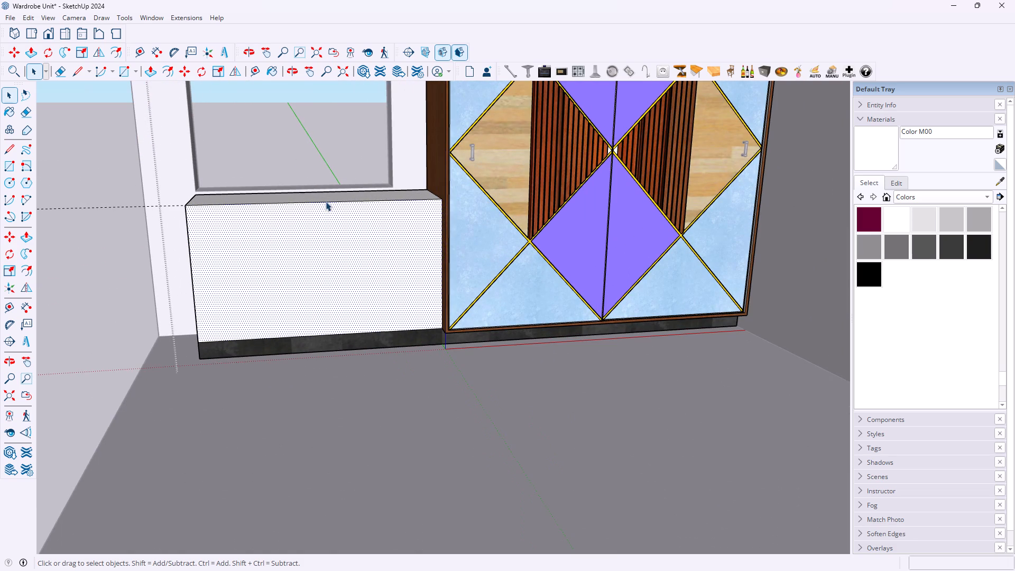
{"action": "scroll", "coordinate": [325, 200], "scroll_direction": "down", "scroll_amount": 15}
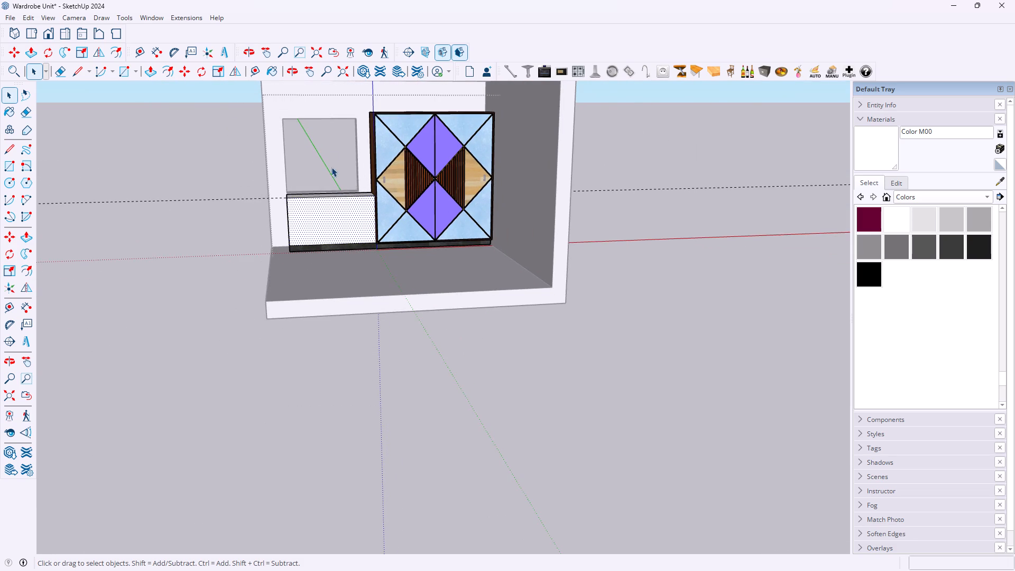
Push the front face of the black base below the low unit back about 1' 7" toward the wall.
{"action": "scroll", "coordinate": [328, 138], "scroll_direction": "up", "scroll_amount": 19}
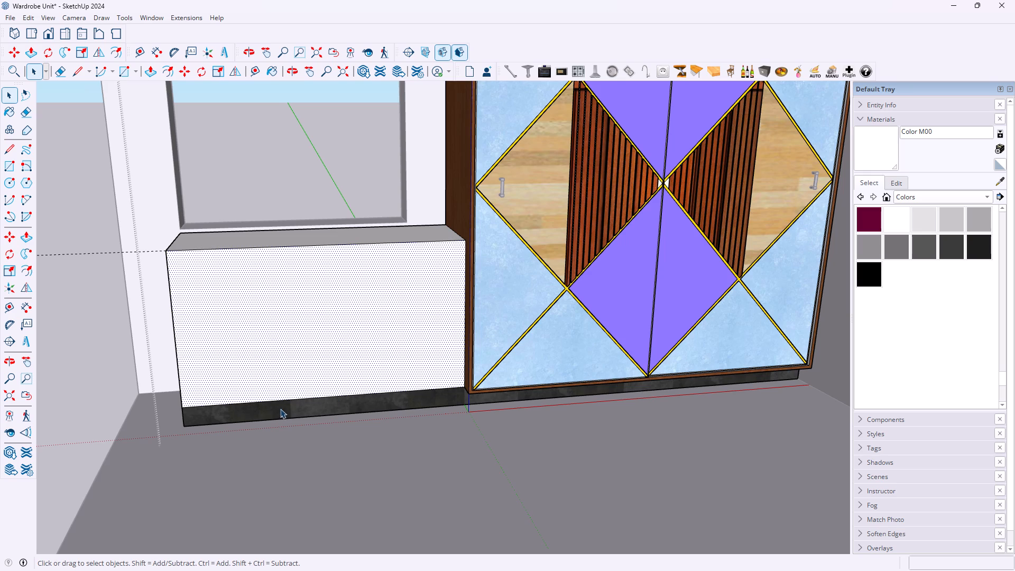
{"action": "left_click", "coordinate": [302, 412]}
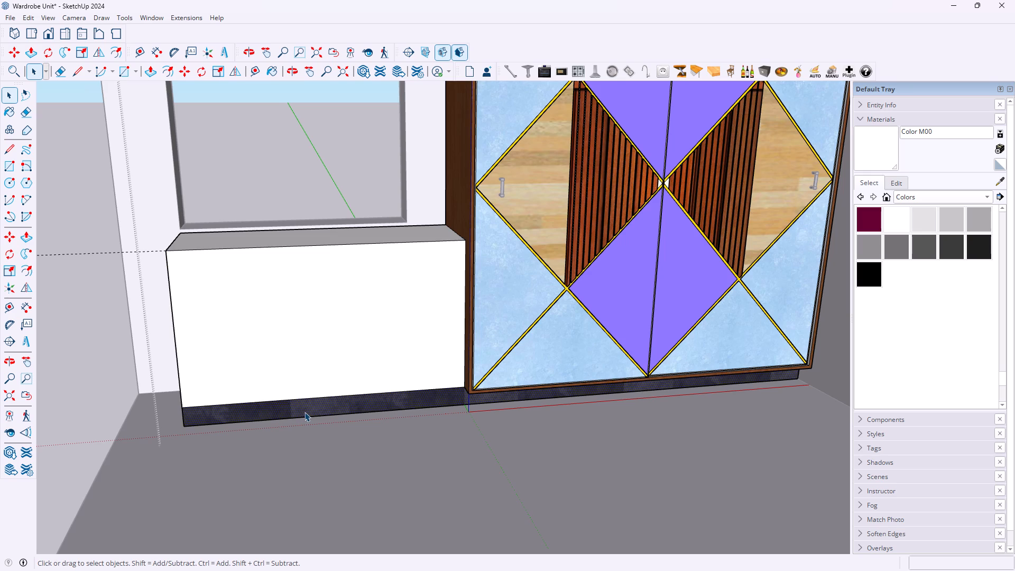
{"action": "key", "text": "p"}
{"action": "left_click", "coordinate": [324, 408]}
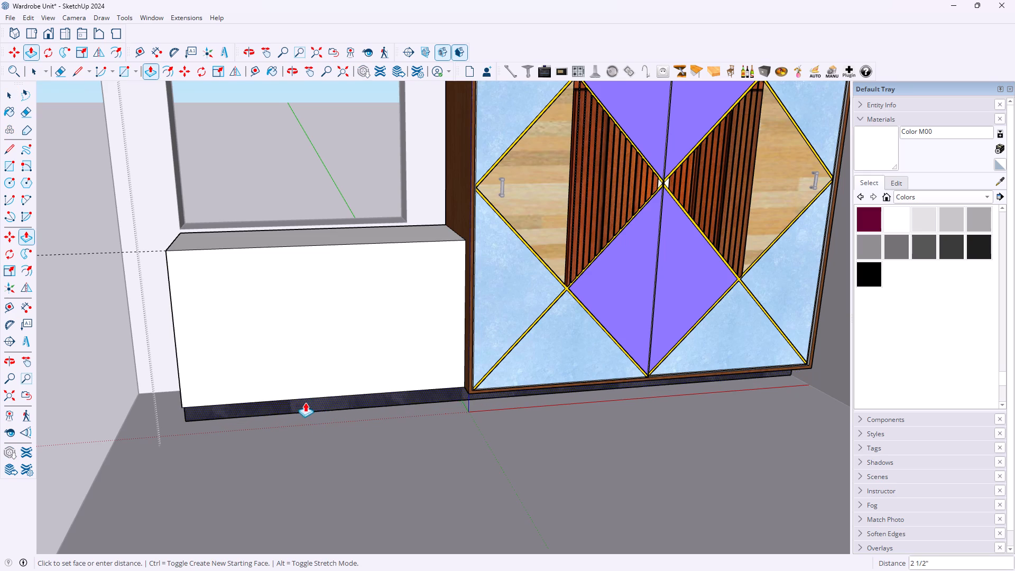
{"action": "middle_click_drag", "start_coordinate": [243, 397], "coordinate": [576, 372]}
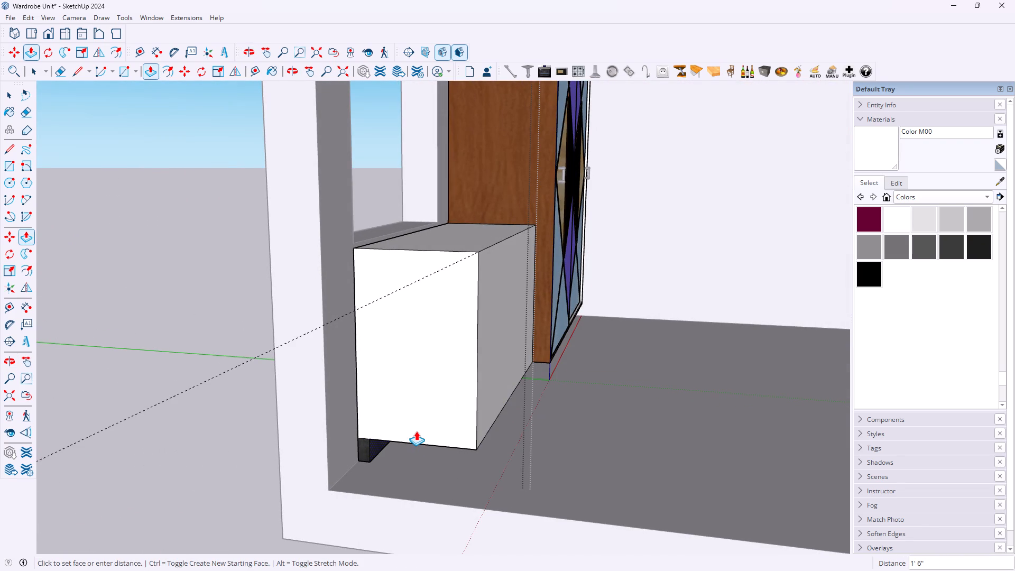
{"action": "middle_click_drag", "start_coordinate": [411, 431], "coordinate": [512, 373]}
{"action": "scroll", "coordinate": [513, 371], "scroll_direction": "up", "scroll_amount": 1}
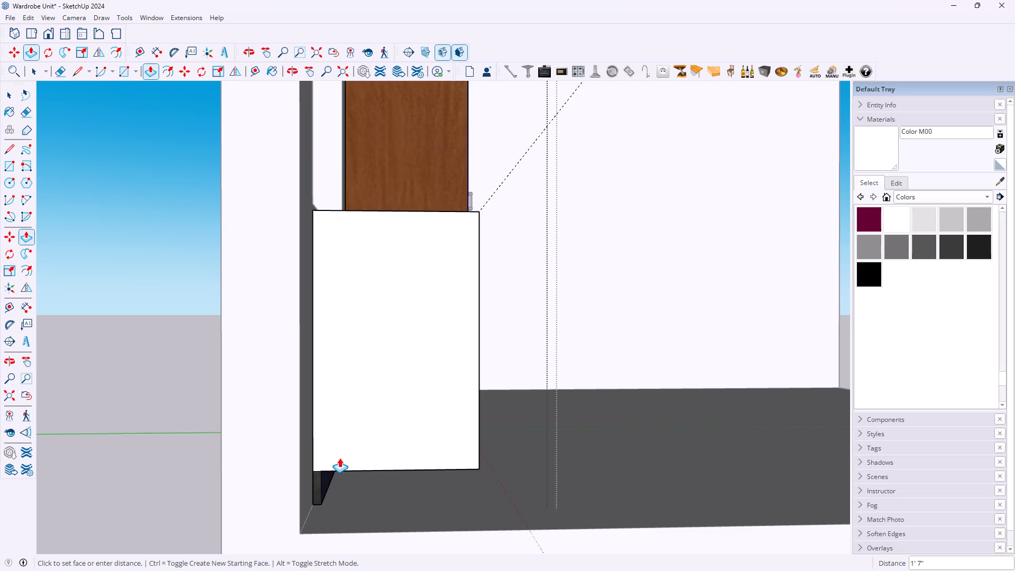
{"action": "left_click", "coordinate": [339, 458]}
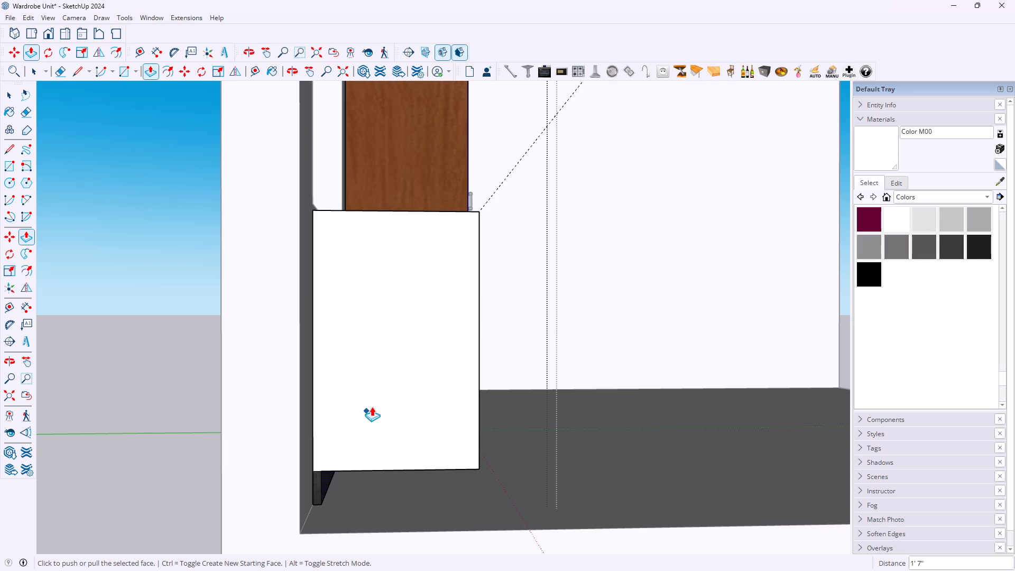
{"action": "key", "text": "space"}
Examine the recessed base below the low unit and the wardrobe, up close and from the front.
{"action": "middle_click_drag", "start_coordinate": [550, 409], "coordinate": [362, 357]}
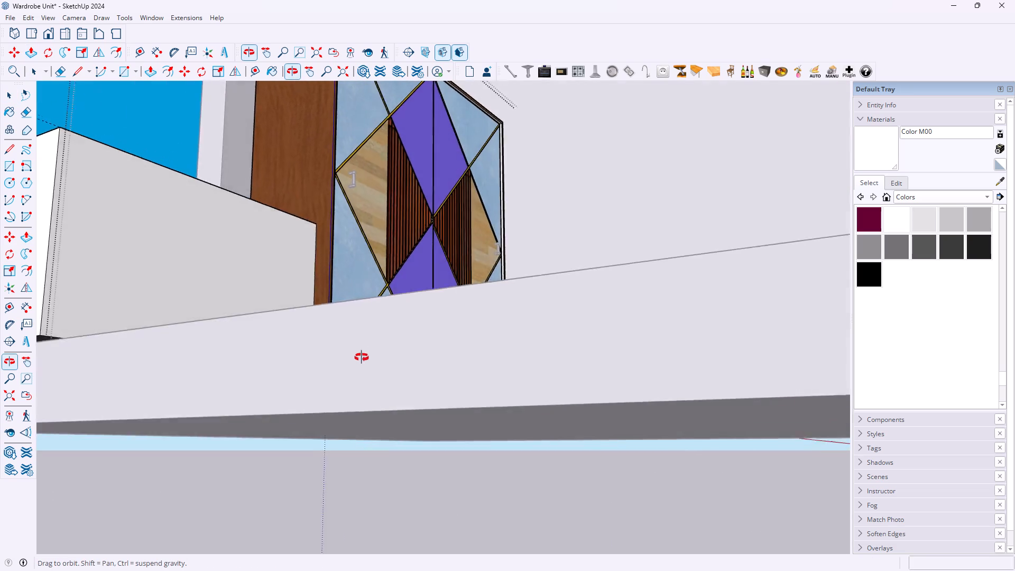
{"action": "middle_click_drag", "start_coordinate": [362, 357], "coordinate": [357, 384]}
{"action": "scroll", "coordinate": [399, 350], "scroll_direction": "down", "scroll_amount": 4}
{"action": "middle_click_drag", "start_coordinate": [450, 331], "coordinate": [284, 361]}
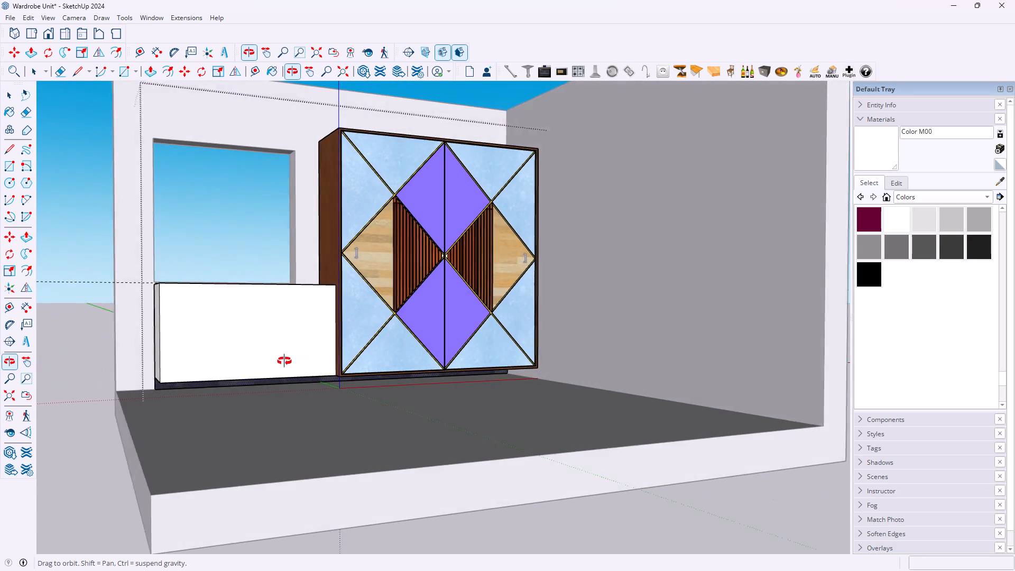
{"action": "middle_click_drag", "start_coordinate": [284, 361], "coordinate": [280, 362]}
{"action": "scroll", "coordinate": [376, 335], "scroll_direction": "up", "scroll_amount": 4}
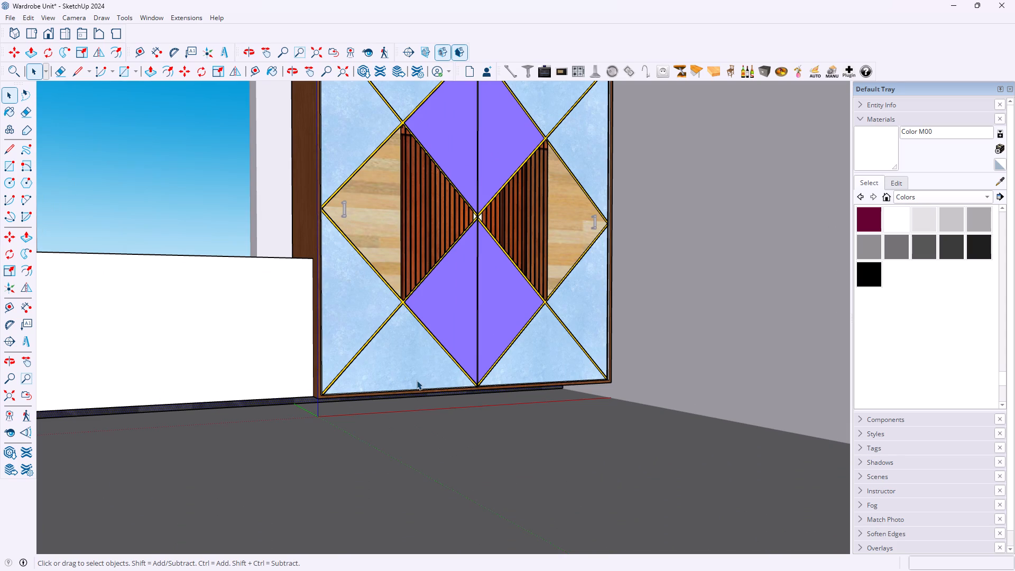
{"action": "scroll", "coordinate": [342, 412], "scroll_direction": "up", "scroll_amount": 2}
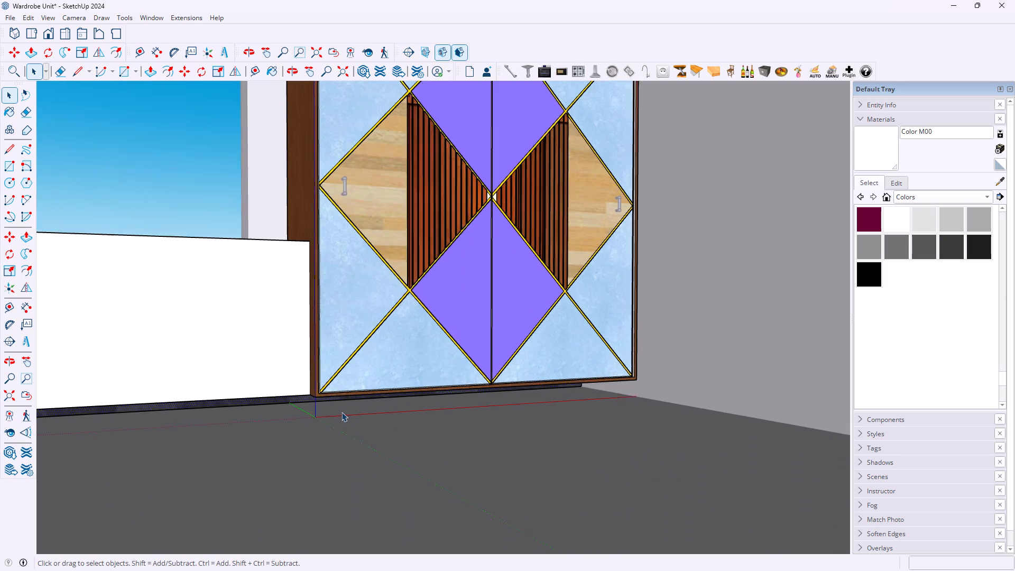
{"action": "scroll", "coordinate": [342, 412], "scroll_direction": "up", "scroll_amount": 9}
{"action": "scroll", "coordinate": [260, 412], "scroll_direction": "up", "scroll_amount": 8}
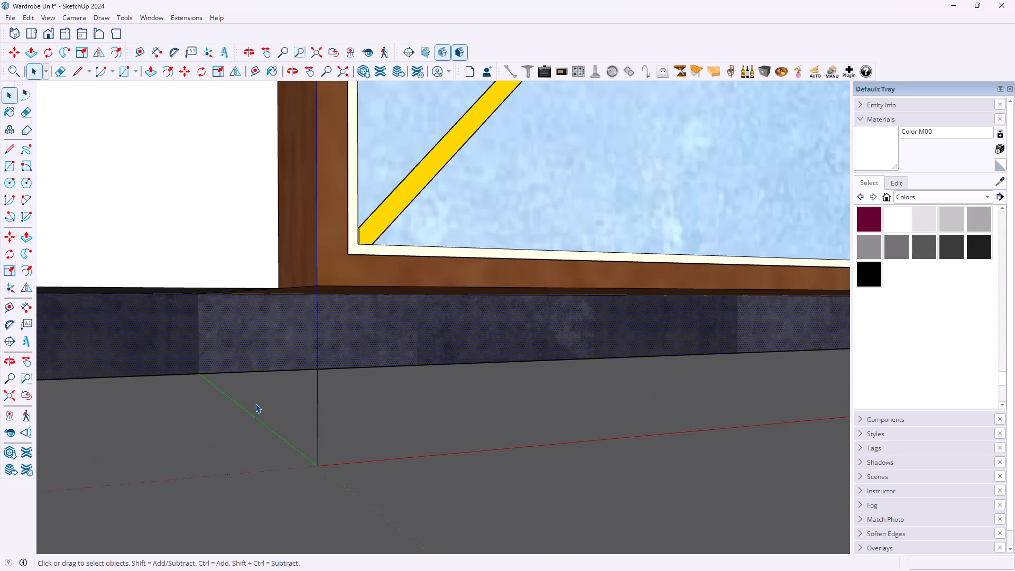
{"action": "scroll", "coordinate": [267, 389], "scroll_direction": "down", "scroll_amount": 5}
{"action": "scroll", "coordinate": [368, 361], "scroll_direction": "down", "scroll_amount": 10}
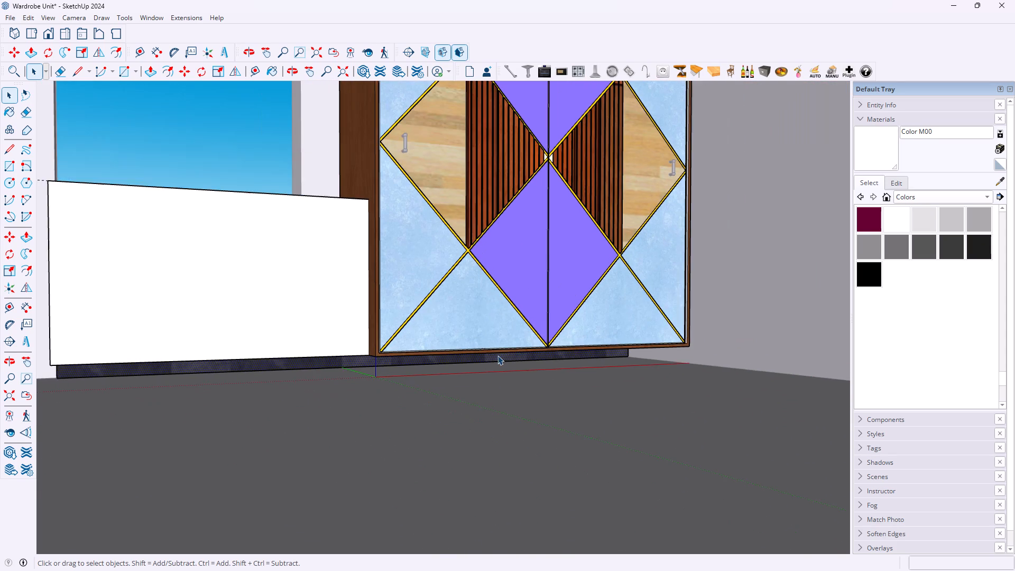
{"action": "scroll", "coordinate": [495, 355], "scroll_direction": "down", "scroll_amount": 1}
{"action": "middle_click_drag", "start_coordinate": [497, 355], "coordinate": [384, 369]}
{"action": "scroll", "coordinate": [390, 349], "scroll_direction": "down", "scroll_amount": 9}
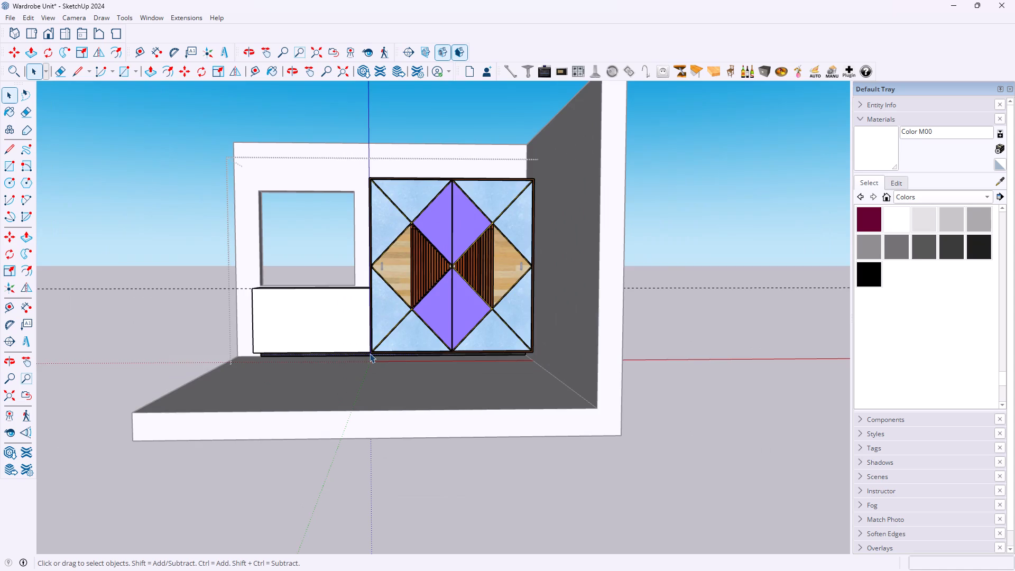
{"action": "scroll", "coordinate": [370, 353], "scroll_direction": "up", "scroll_amount": 19}
{"action": "scroll", "coordinate": [404, 359], "scroll_direction": "up", "scroll_amount": 4}
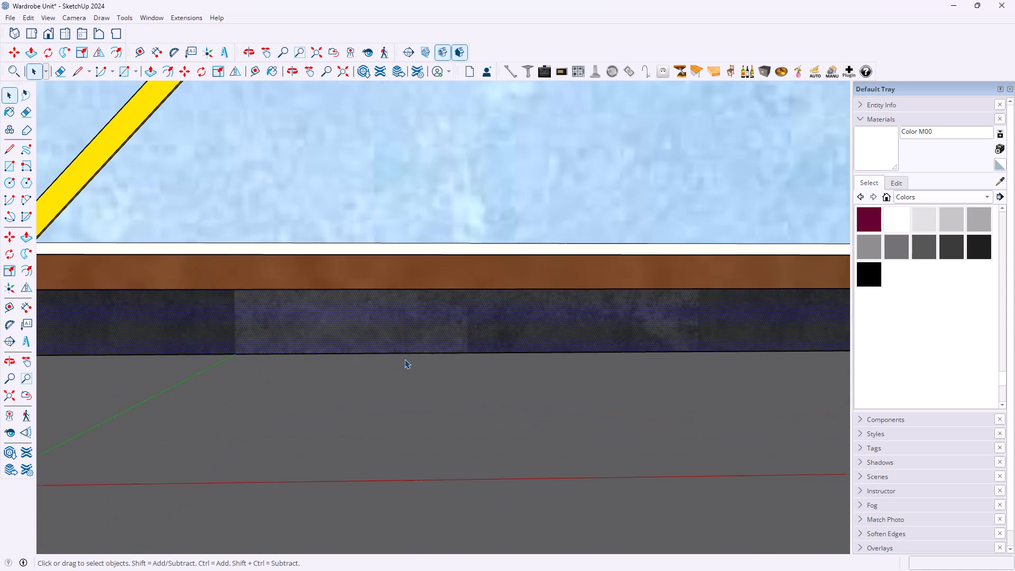
{"action": "scroll", "coordinate": [402, 351], "scroll_direction": "down", "scroll_amount": 17}
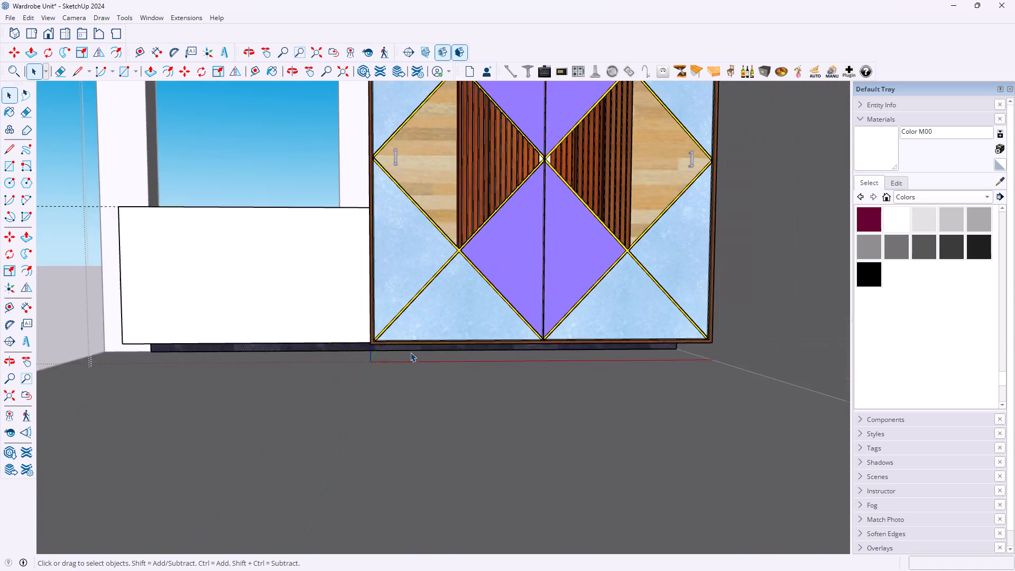
{"action": "scroll", "coordinate": [410, 352], "scroll_direction": "down", "scroll_amount": 5}
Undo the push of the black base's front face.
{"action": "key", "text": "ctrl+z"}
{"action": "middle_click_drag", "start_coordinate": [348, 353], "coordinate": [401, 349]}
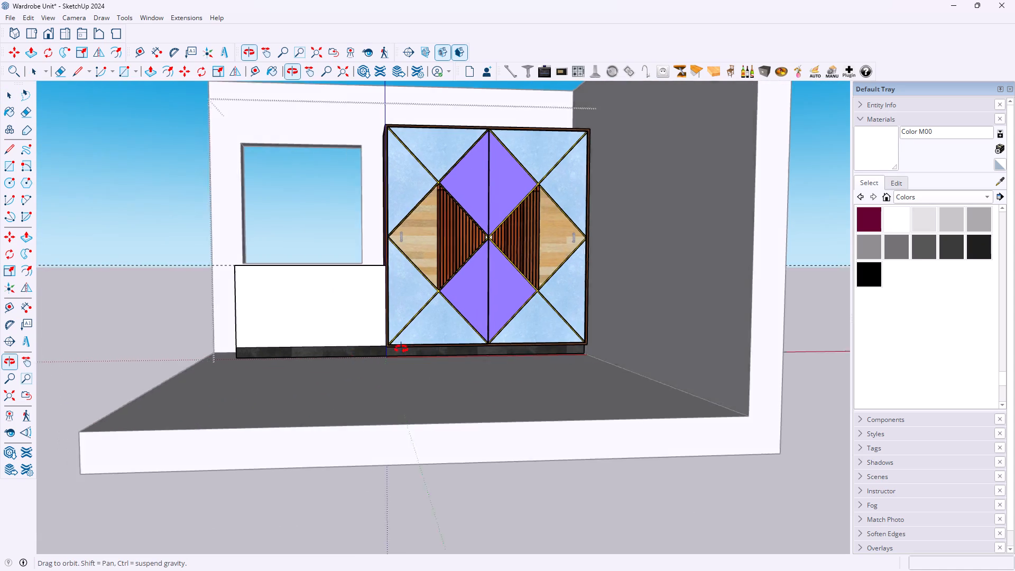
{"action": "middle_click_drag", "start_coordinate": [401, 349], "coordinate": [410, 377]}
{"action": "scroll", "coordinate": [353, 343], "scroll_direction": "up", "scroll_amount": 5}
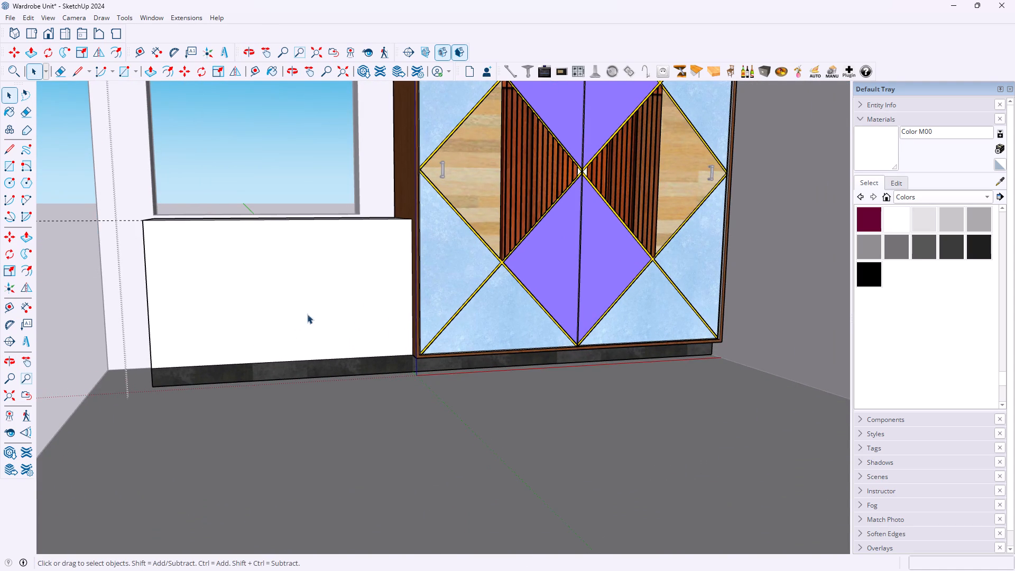
Place guides on the white unit's front: vertical ones about 2' 9 1/2" and 2" from its exposed side edge, one 4 1/4" below the top edge.
{"action": "scroll", "coordinate": [367, 290], "scroll_direction": "down", "scroll_amount": 3}
{"action": "scroll", "coordinate": [398, 250], "scroll_direction": "down", "scroll_amount": 2}
{"action": "scroll", "coordinate": [323, 180], "scroll_direction": "up", "scroll_amount": 2}
{"action": "middle_click_drag", "start_coordinate": [322, 180], "coordinate": [295, 180]}
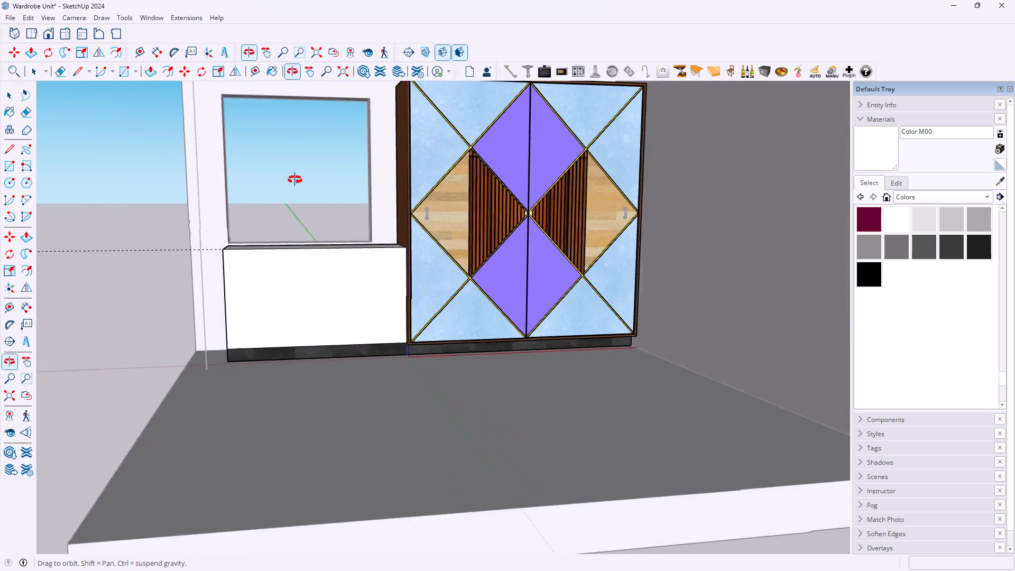
{"action": "middle_click_drag", "start_coordinate": [295, 180], "coordinate": [286, 181]}
{"action": "scroll", "coordinate": [295, 180], "scroll_direction": "up", "scroll_amount": 6}
{"action": "left_click", "coordinate": [321, 365]}
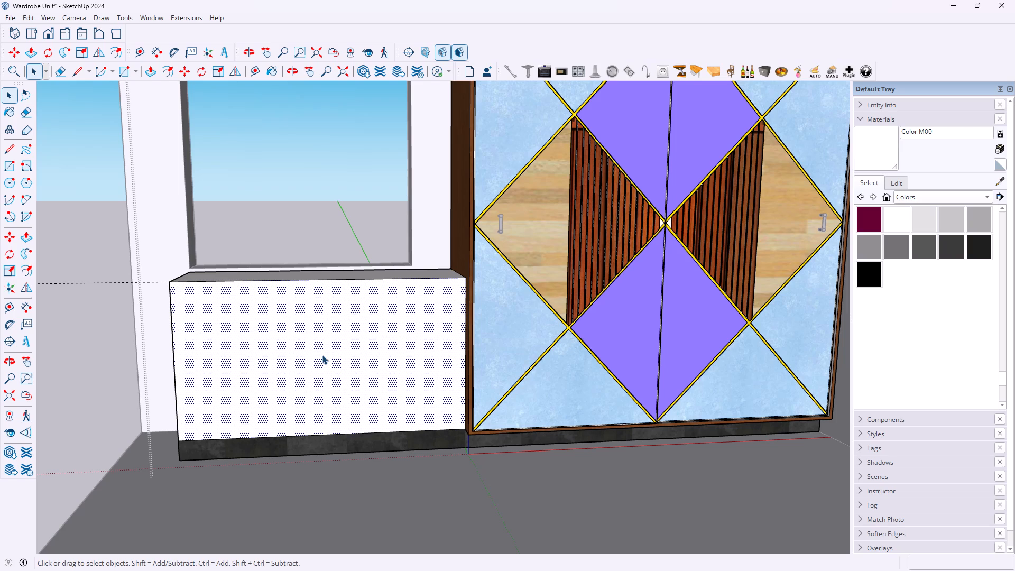
{"action": "key", "text": "t"}
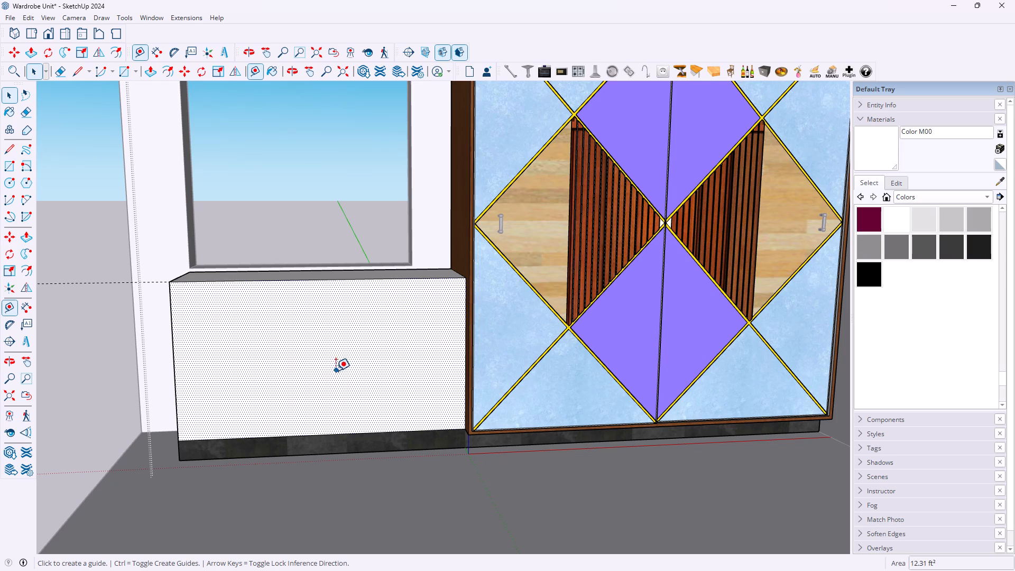
{"action": "left_click", "coordinate": [172, 362]}
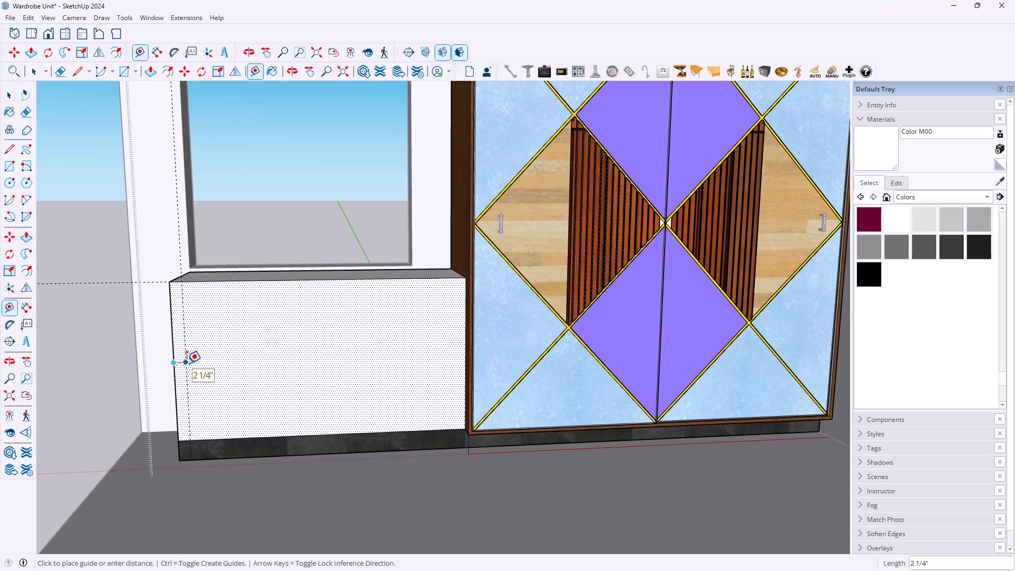
{"action": "left_click", "coordinate": [349, 367]}
{"action": "left_click", "coordinate": [298, 282]}
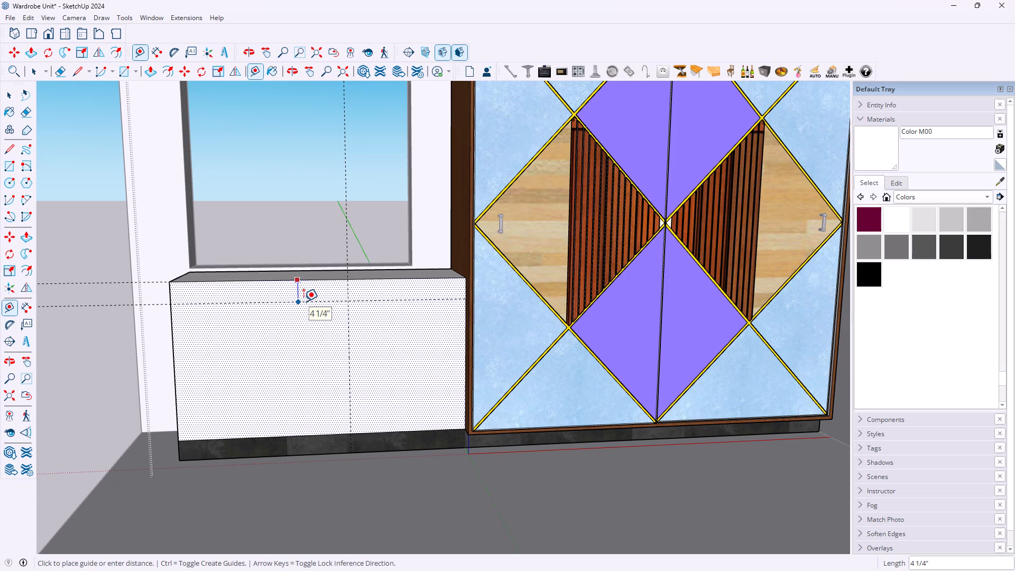
{"action": "left_click", "coordinate": [303, 301]}
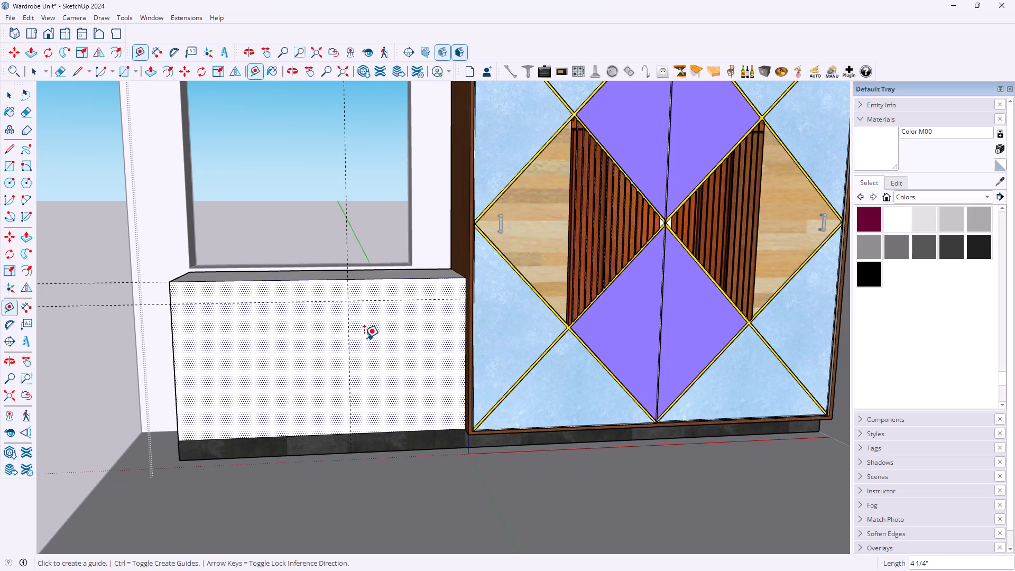
{"action": "left_click", "coordinate": [172, 338]}
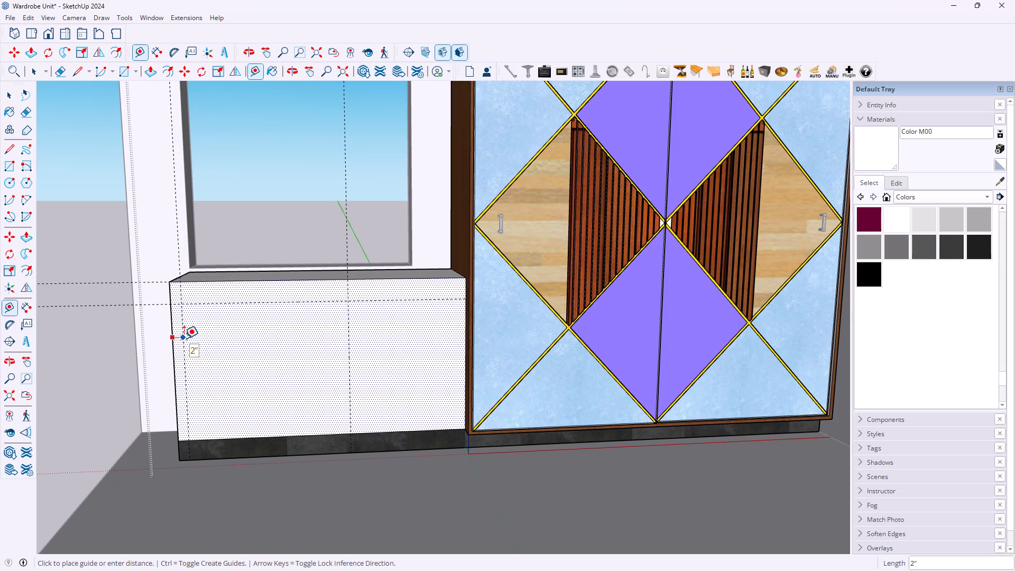
{"action": "left_click", "coordinate": [184, 338]}
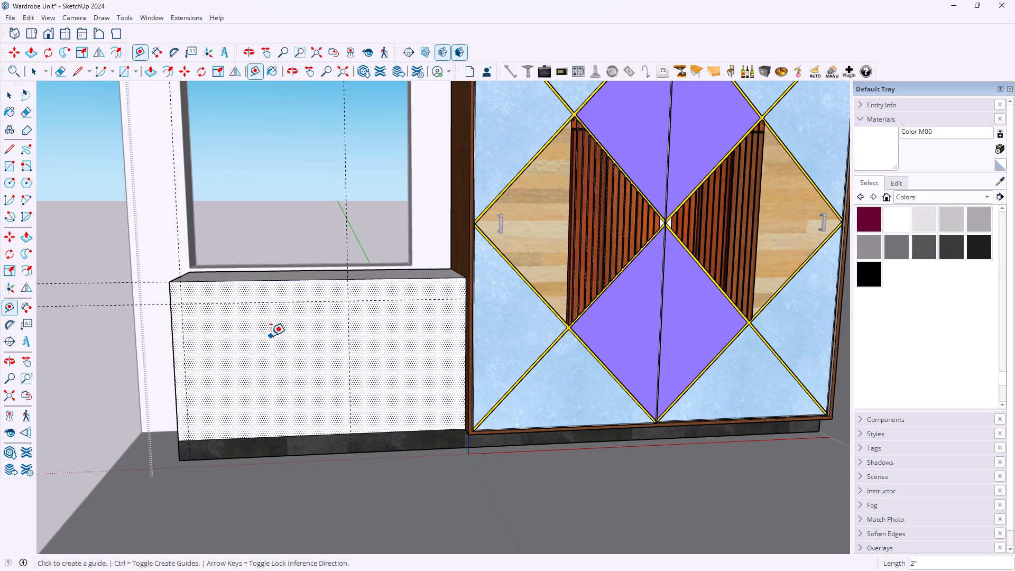
Draw a rectangle about 2' 7 1/2" by 2' 3" on the white unit's front, between the guides and the top of the base.
{"action": "key", "text": "r"}
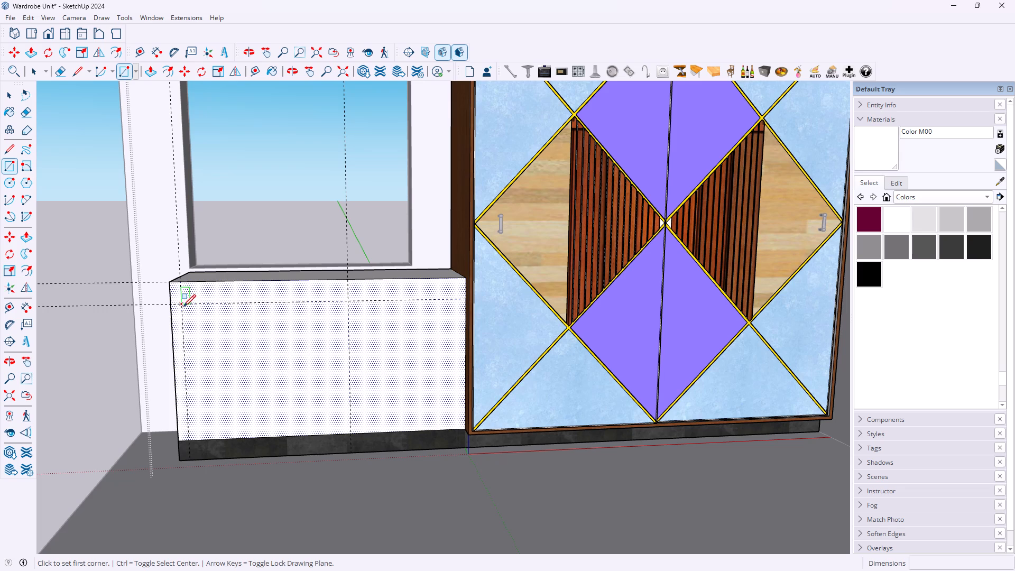
{"action": "left_click", "coordinate": [183, 306]}
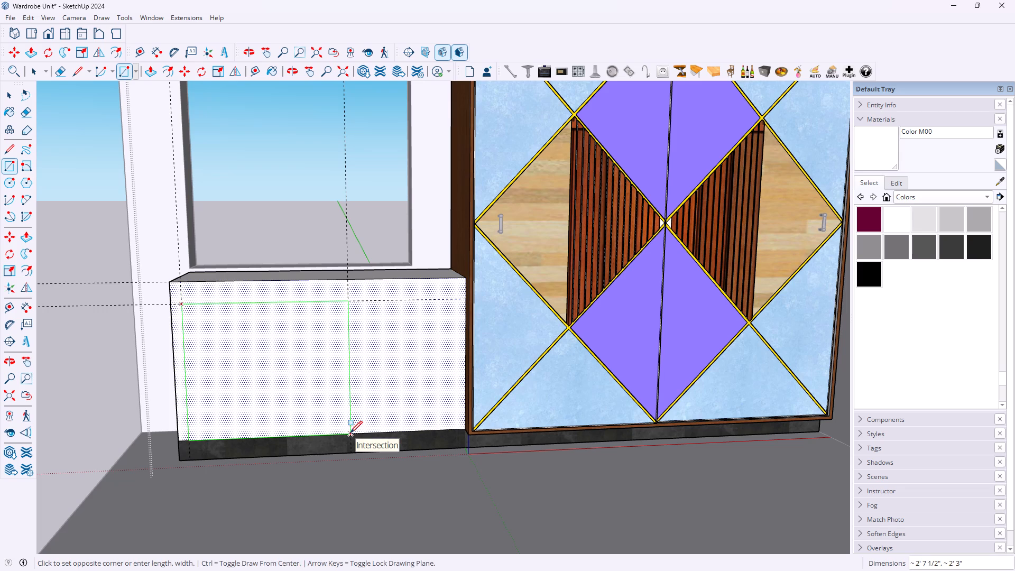
{"action": "left_click", "coordinate": [350, 433]}
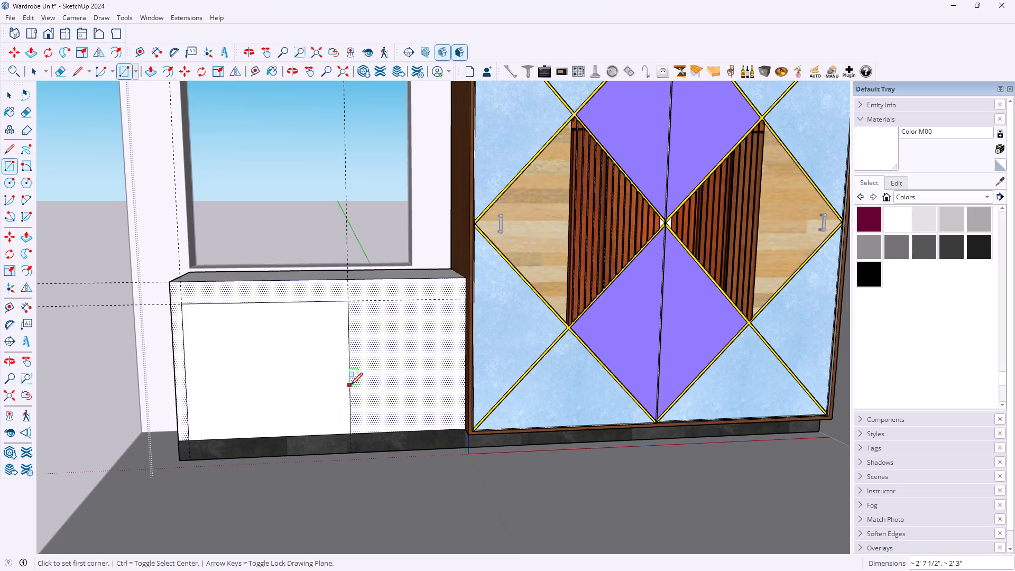
Push the rectangle on the white unit's front inward 1' 8" to cut an open niche.
{"action": "key", "text": "p"}
{"action": "left_click", "coordinate": [296, 386]}
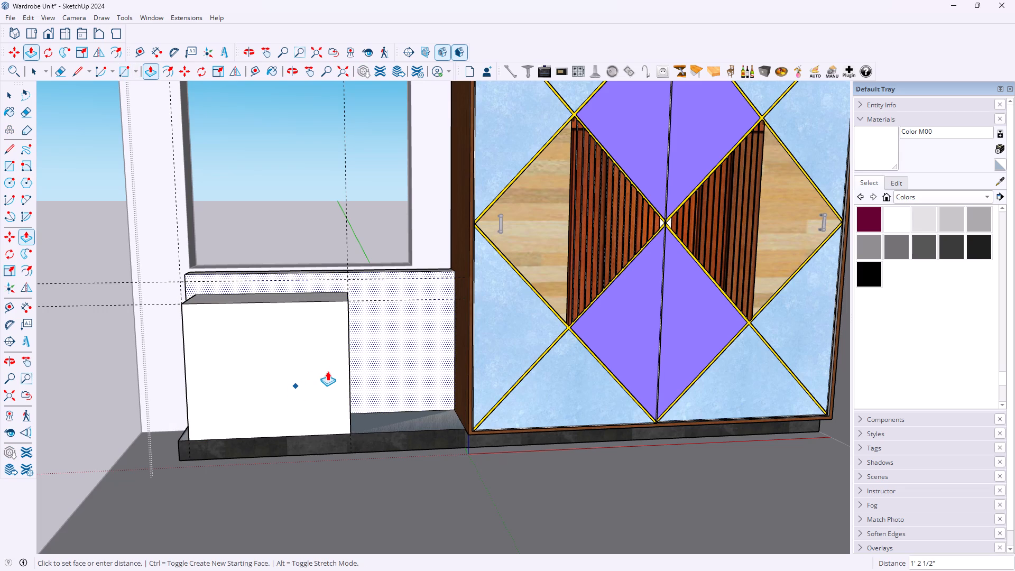
{"action": "key", "text": "Escape"}
{"action": "left_click", "coordinate": [317, 383]}
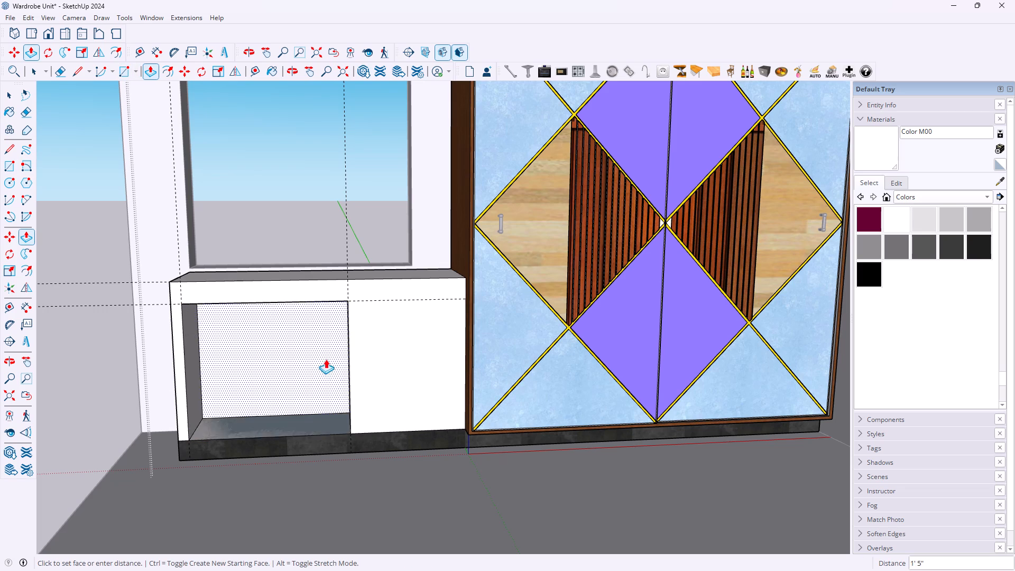
{"action": "left_click", "coordinate": [337, 346]}
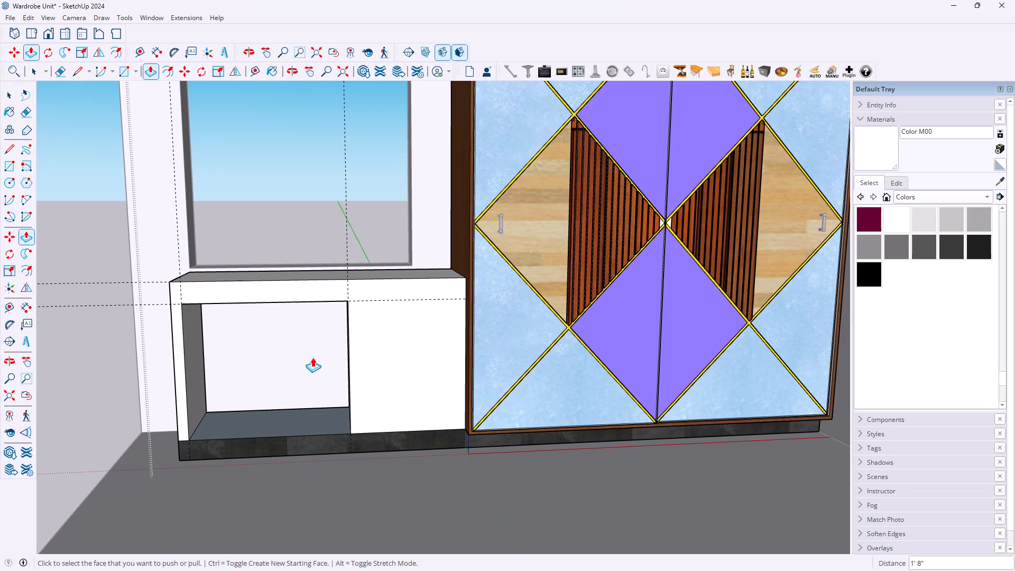
{"action": "middle_click_drag", "start_coordinate": [331, 351], "coordinate": [398, 339]}
{"action": "scroll", "coordinate": [331, 351], "scroll_direction": "down", "scroll_amount": 1}
{"action": "scroll", "coordinate": [367, 330], "scroll_direction": "up", "scroll_amount": 3}
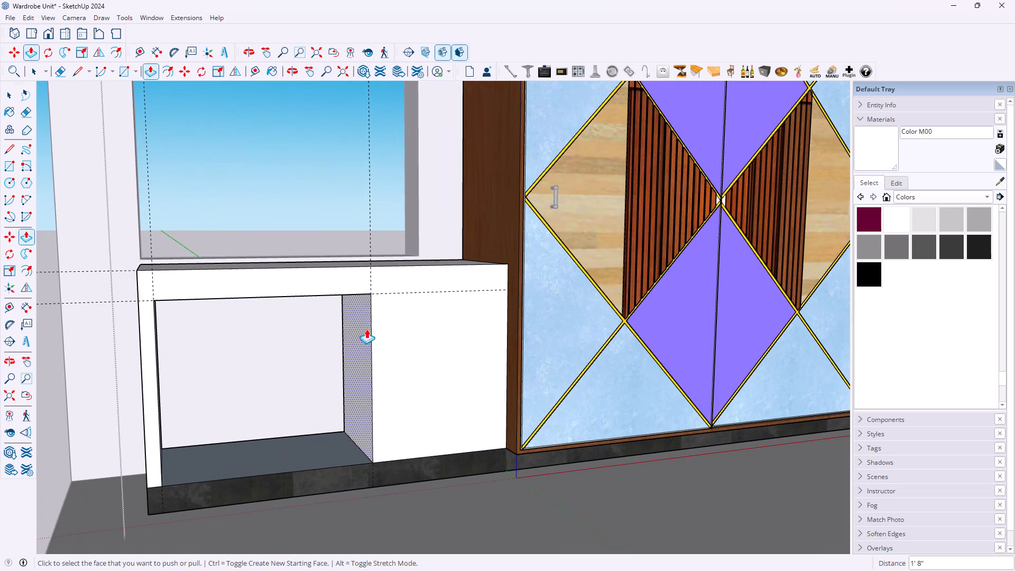
{"action": "middle_click_drag", "start_coordinate": [425, 303], "coordinate": [370, 311]}
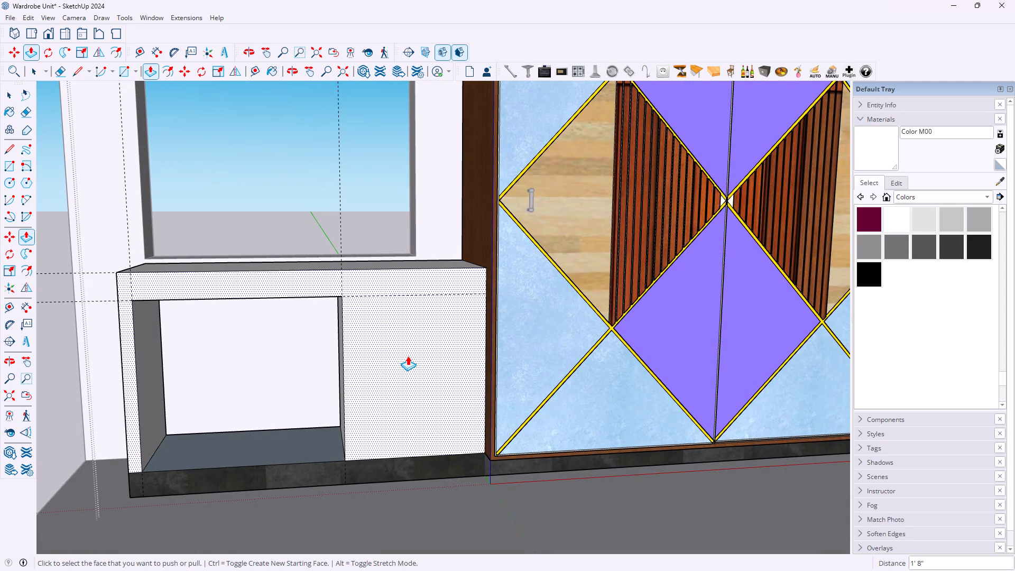
{"action": "key", "text": "space"}
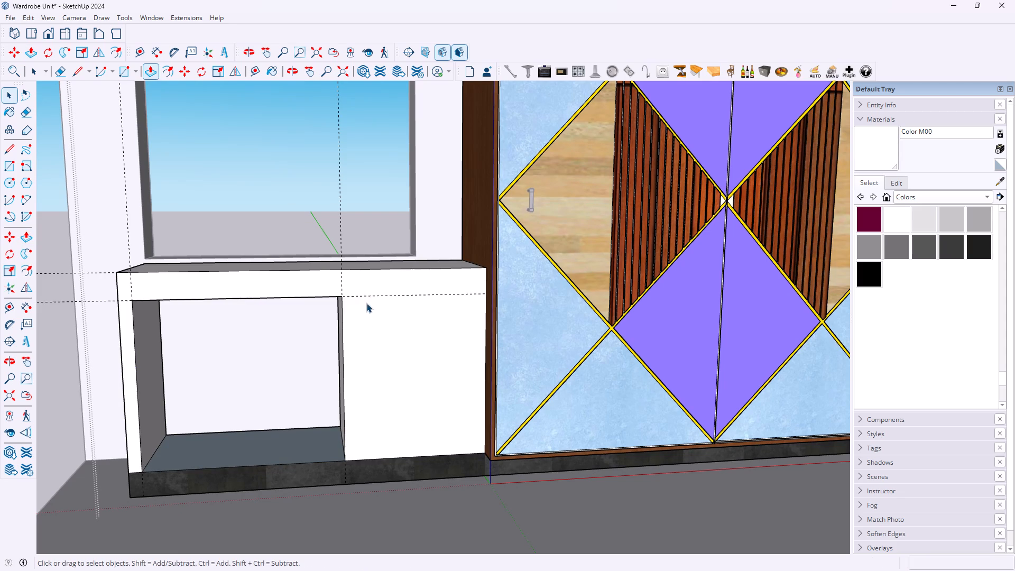
{"action": "scroll", "coordinate": [355, 317], "scroll_direction": "up", "scroll_amount": 1}
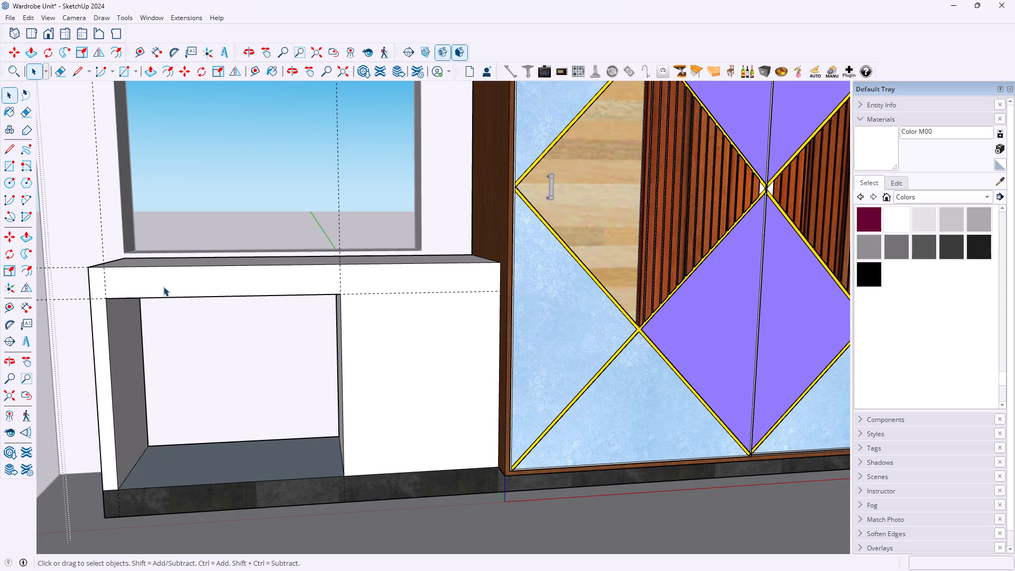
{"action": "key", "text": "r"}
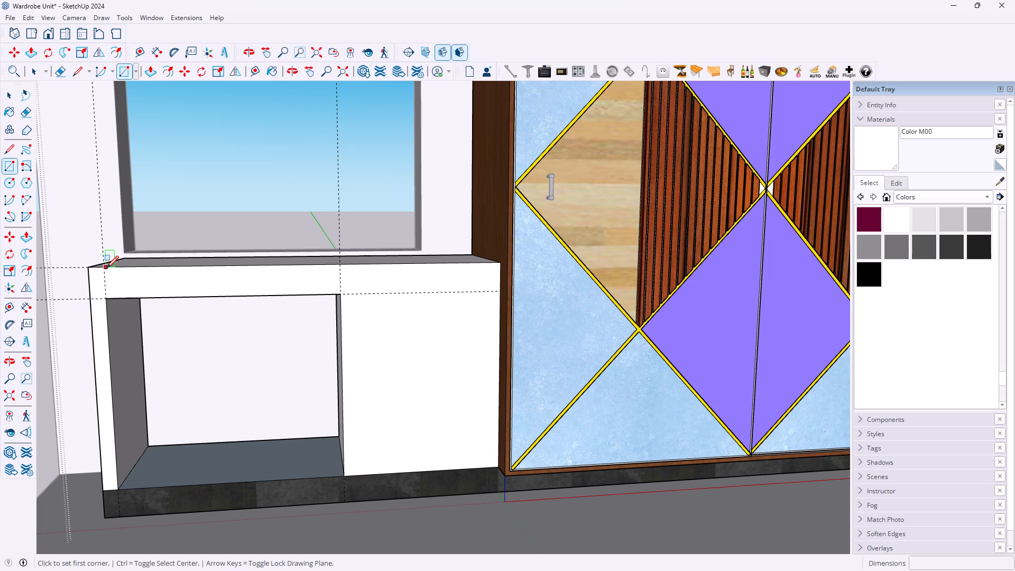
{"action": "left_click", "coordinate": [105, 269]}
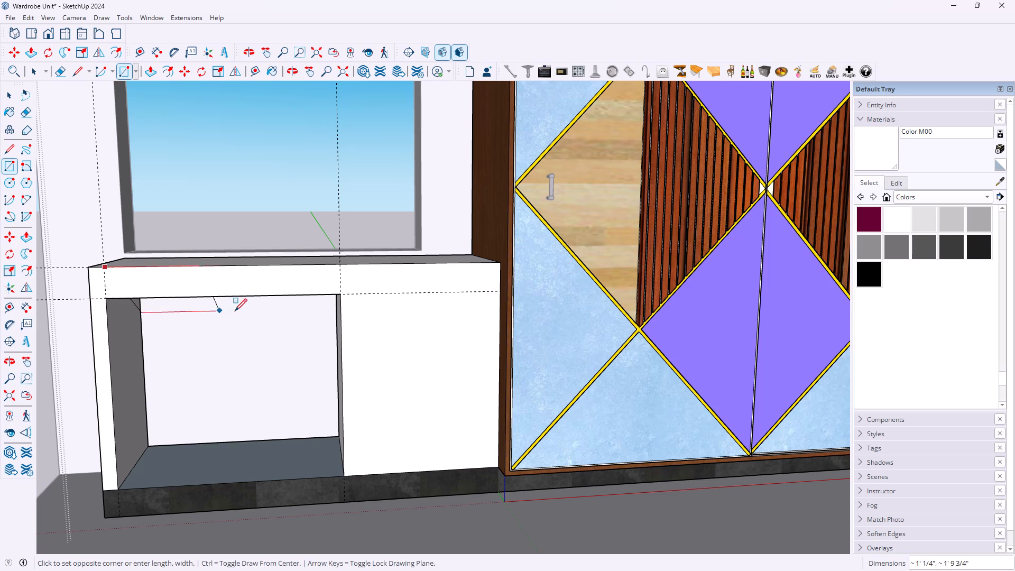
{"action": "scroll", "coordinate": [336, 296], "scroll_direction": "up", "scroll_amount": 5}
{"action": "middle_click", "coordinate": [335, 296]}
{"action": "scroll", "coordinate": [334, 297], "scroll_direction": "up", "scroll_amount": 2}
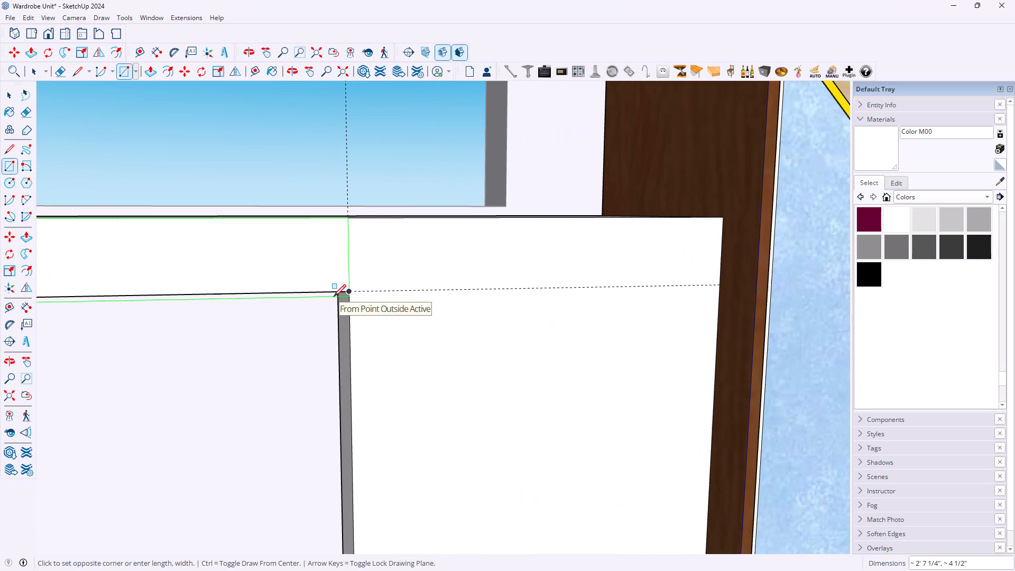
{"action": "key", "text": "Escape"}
Draw a rectangle about 2' 7 1/2" by 4 1/4" on the white unit's front, between the niche opening and the top edge.
{"action": "left_click", "coordinate": [349, 292]}
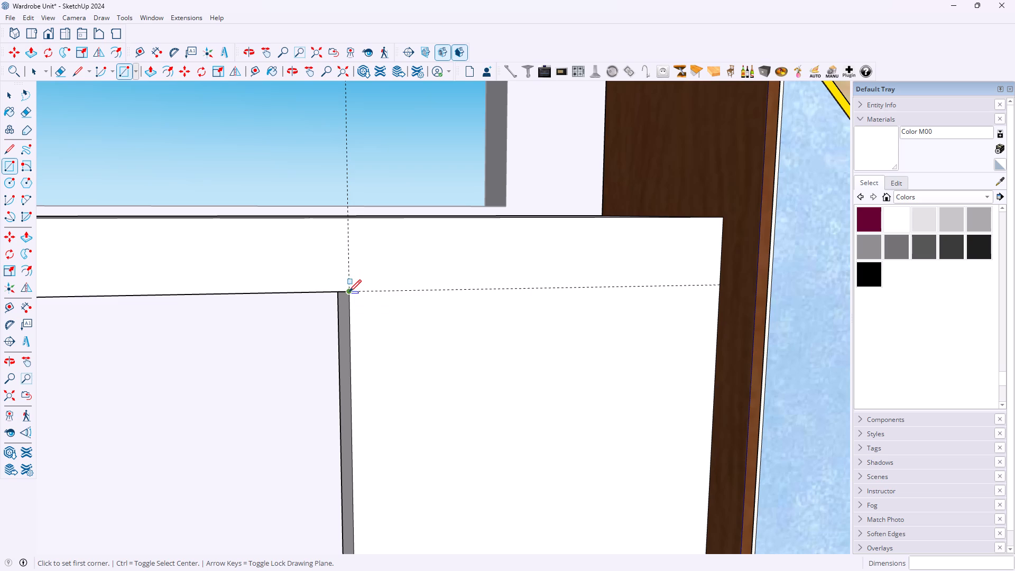
{"action": "scroll", "coordinate": [320, 264], "scroll_direction": "down", "scroll_amount": 16}
{"action": "scroll", "coordinate": [191, 265], "scroll_direction": "up", "scroll_amount": 9}
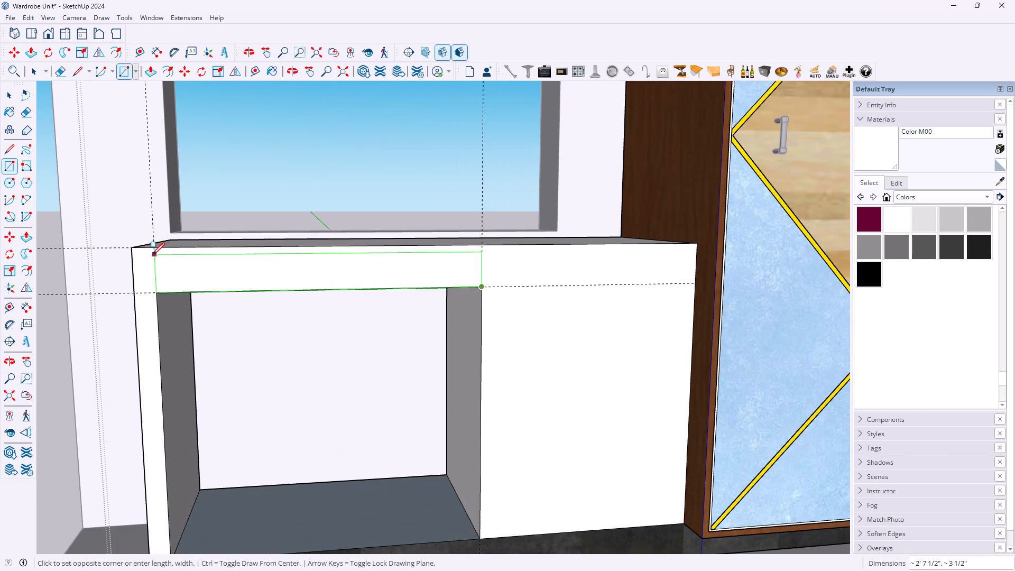
{"action": "left_click", "coordinate": [151, 250]}
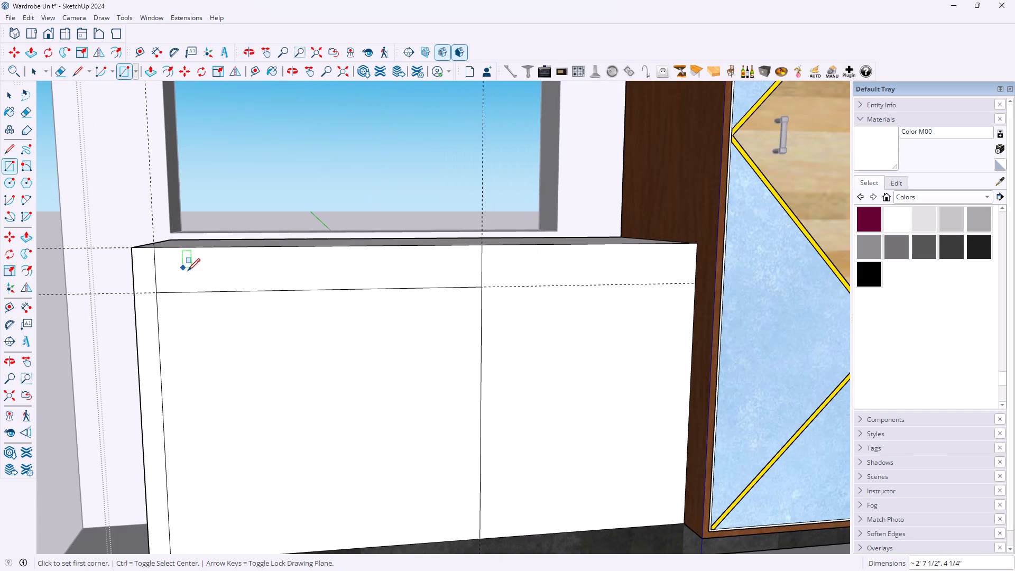
Delete the face that closes off the niche opening.
{"action": "key", "text": "space"}
{"action": "left_click", "coordinate": [270, 377]}
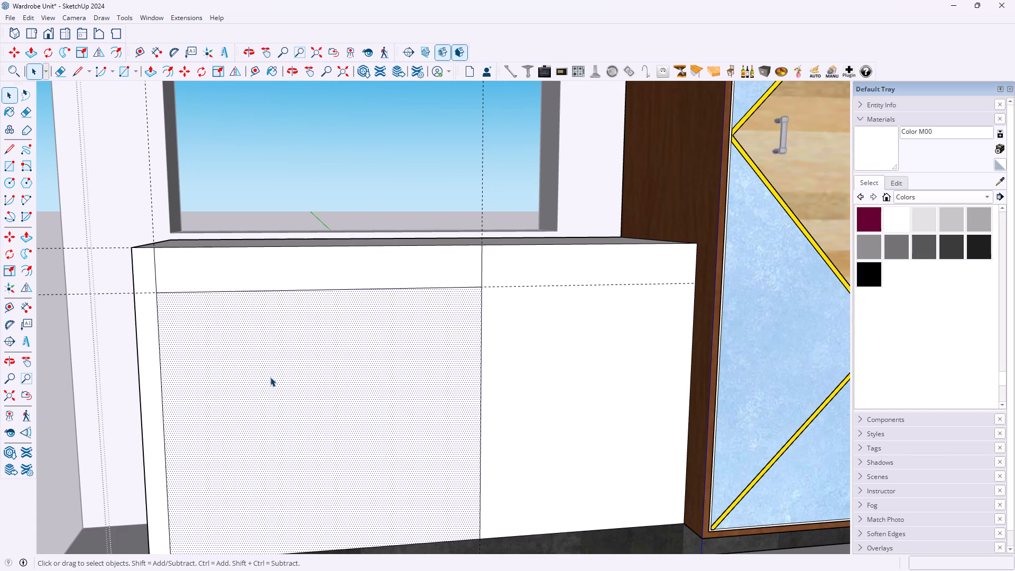
{"action": "key", "text": "Delete"}
Offset the outline of the rectangle above the niche inward by 4 mm.
{"action": "scroll", "coordinate": [400, 270], "scroll_direction": "up", "scroll_amount": 3}
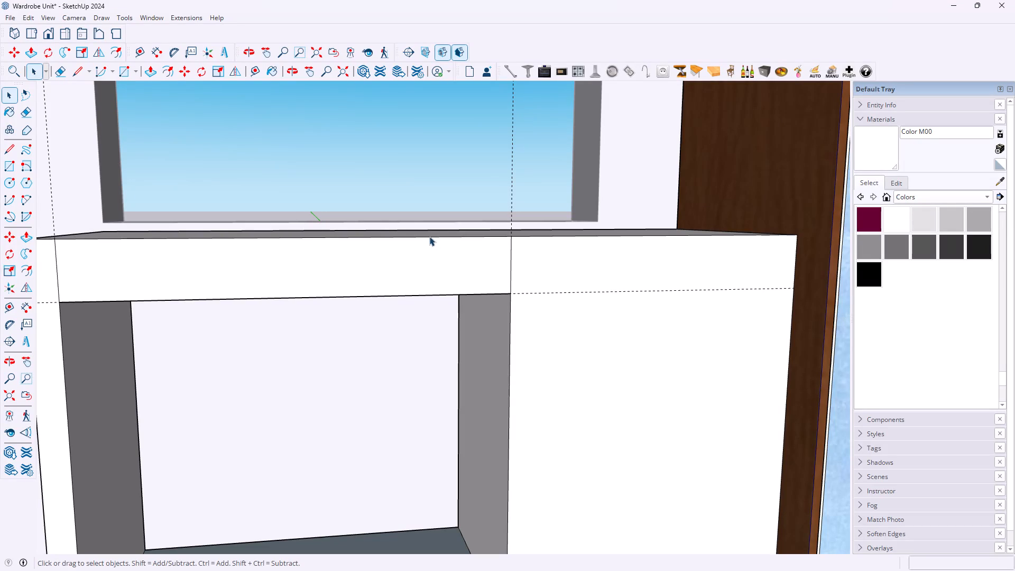
{"action": "left_click", "coordinate": [353, 275]}
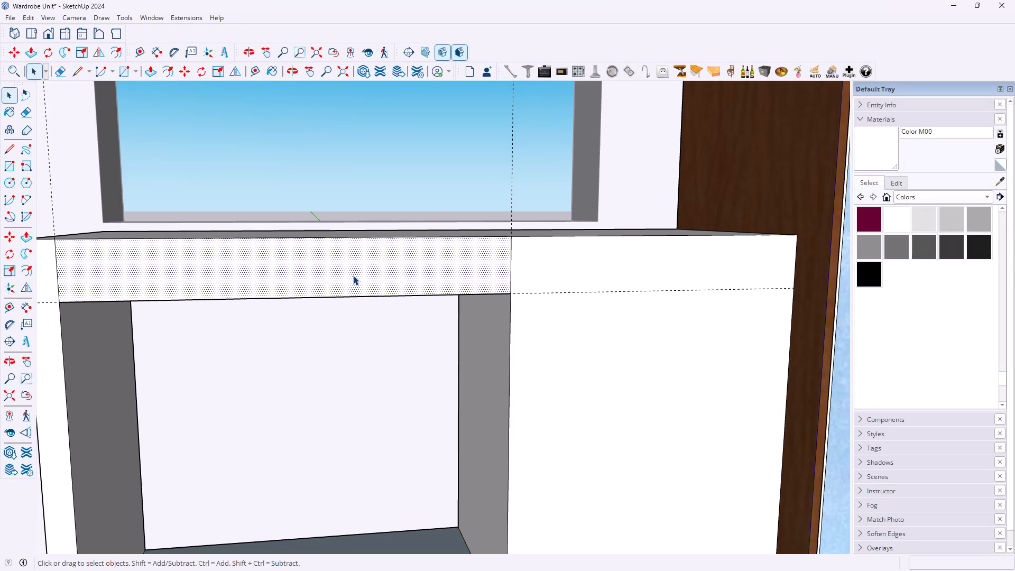
{"action": "double_click", "coordinate": [353, 275]}
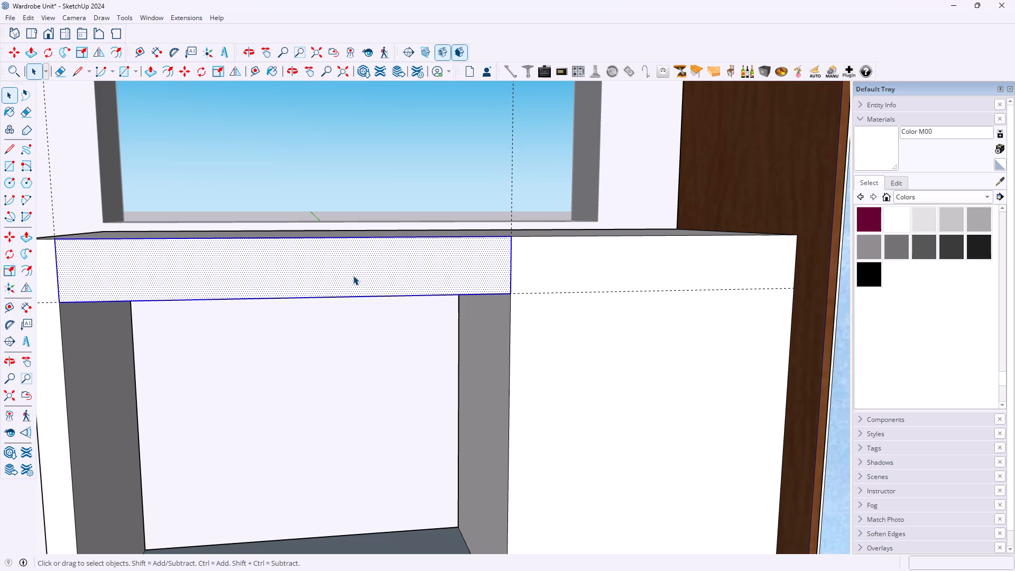
{"action": "key", "text": "f"}
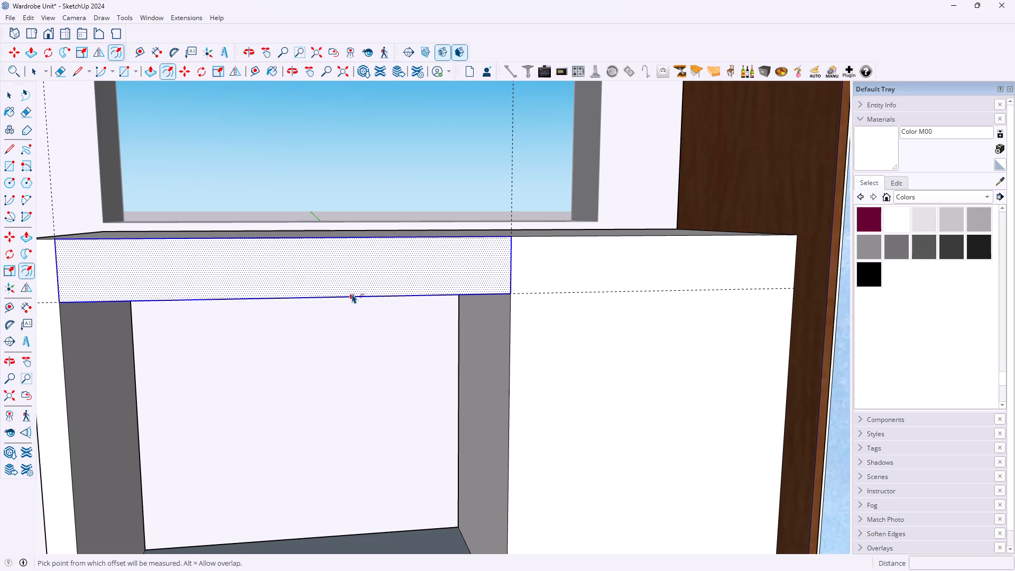
{"action": "left_click", "coordinate": [352, 294]}
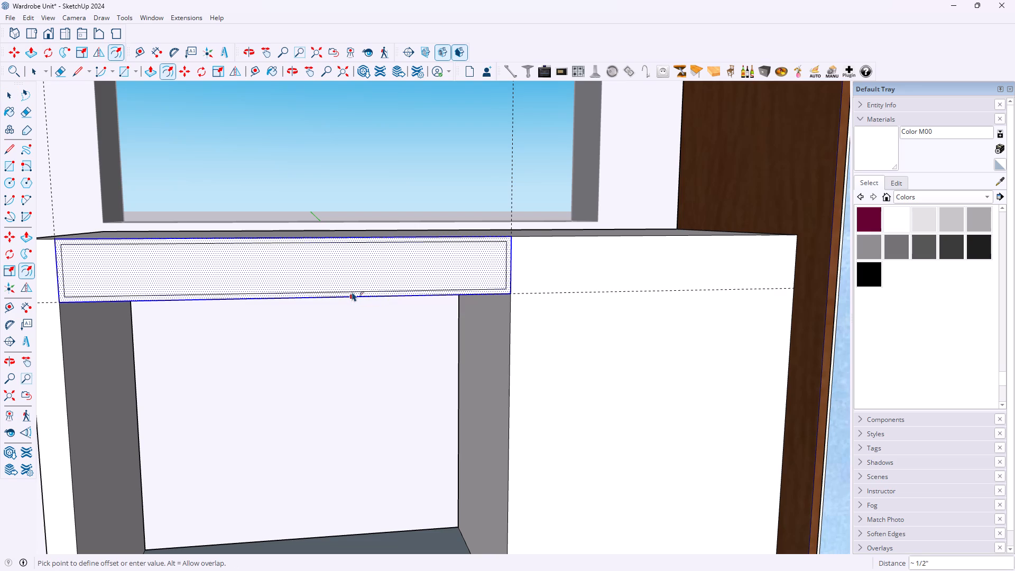
{"action": "key", "text": "3"}
{"action": "key", "text": "BackSpace"}
{"action": "key", "text": "4"}
{"action": "type", "text": "mm"}
{"action": "key", "text": "Return"}
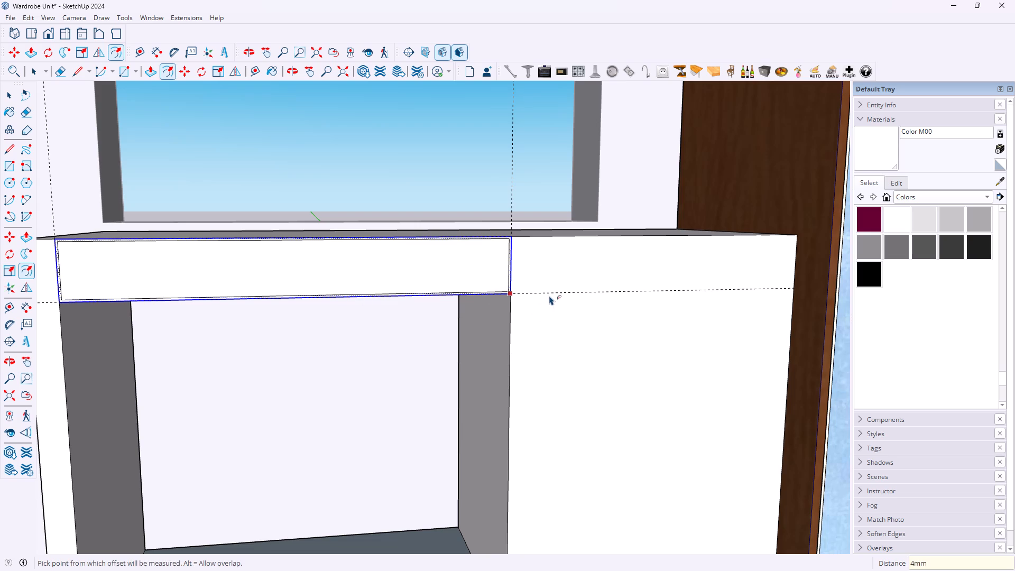
{"action": "key", "text": "space"}
Divide the vertical edge between the niche and the white front beside the wardrobe into 2 segments.
{"action": "left_click", "coordinate": [564, 274]}
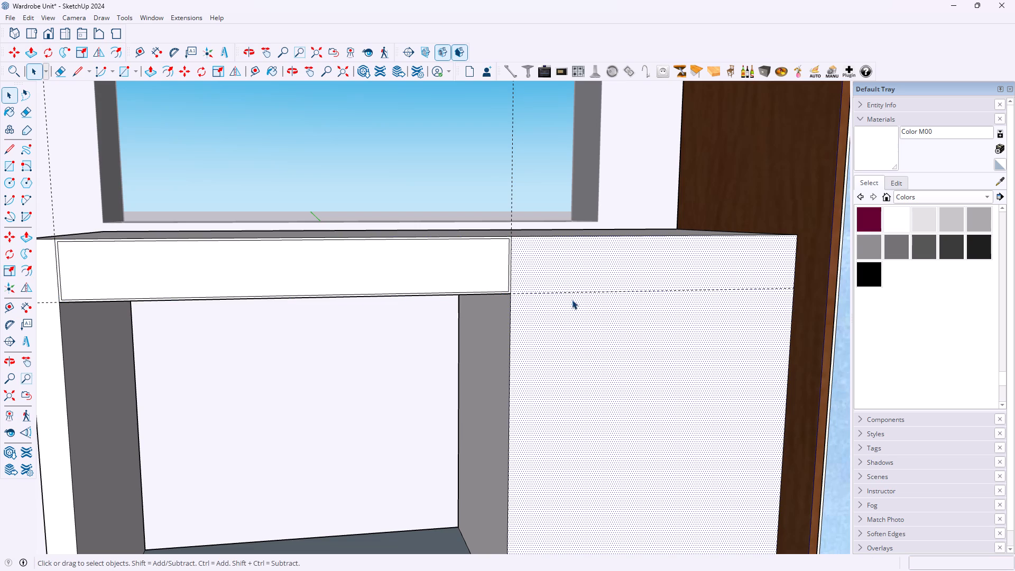
{"action": "left_click", "coordinate": [510, 364]}
{"action": "right_click", "coordinate": [510, 364]}
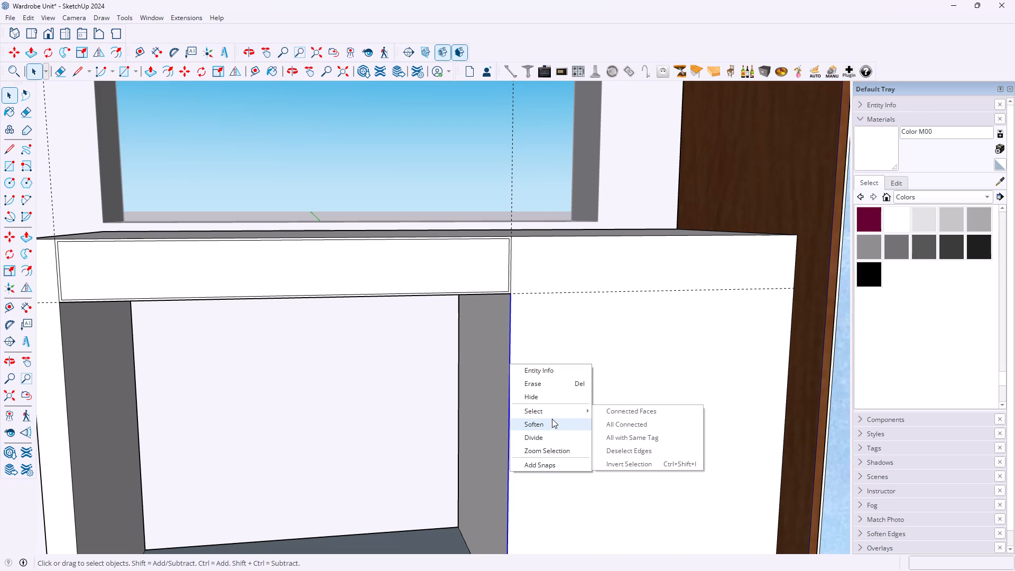
{"action": "left_click", "coordinate": [552, 436]}
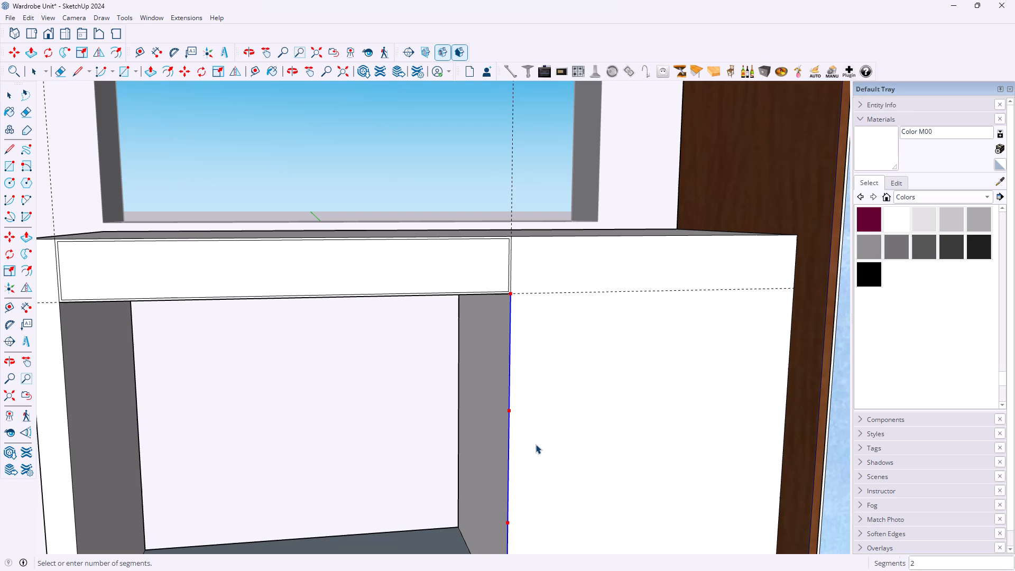
{"action": "scroll", "coordinate": [536, 444], "scroll_direction": "down", "scroll_amount": 5}
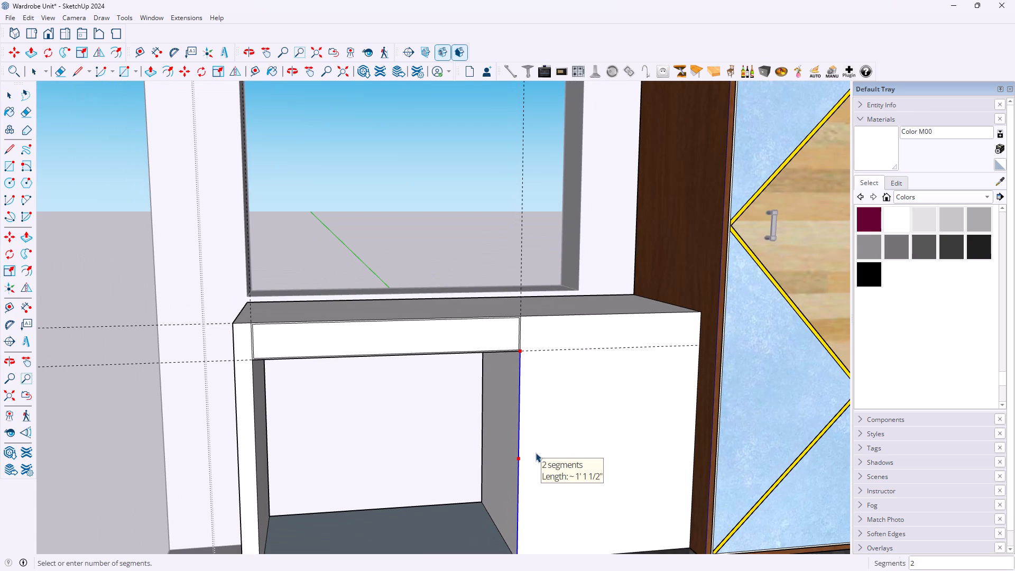
{"action": "left_click", "coordinate": [536, 453]}
Draw a horizontal line about 1' 11 1/4" long from the divided edge's midpoint across the white front to the wardrobe-side edge.
{"action": "key", "text": "l"}
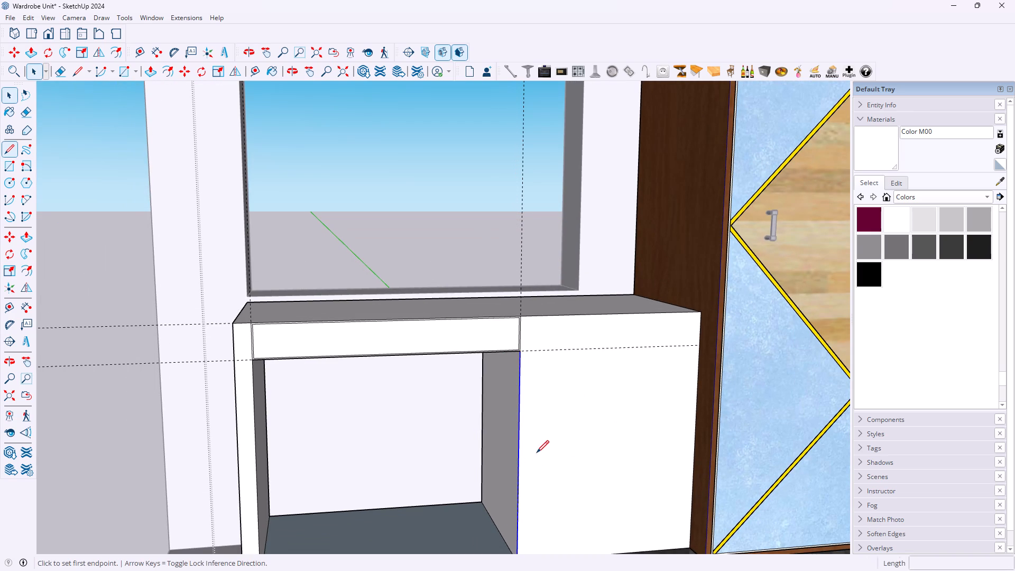
{"action": "left_click", "coordinate": [519, 459]}
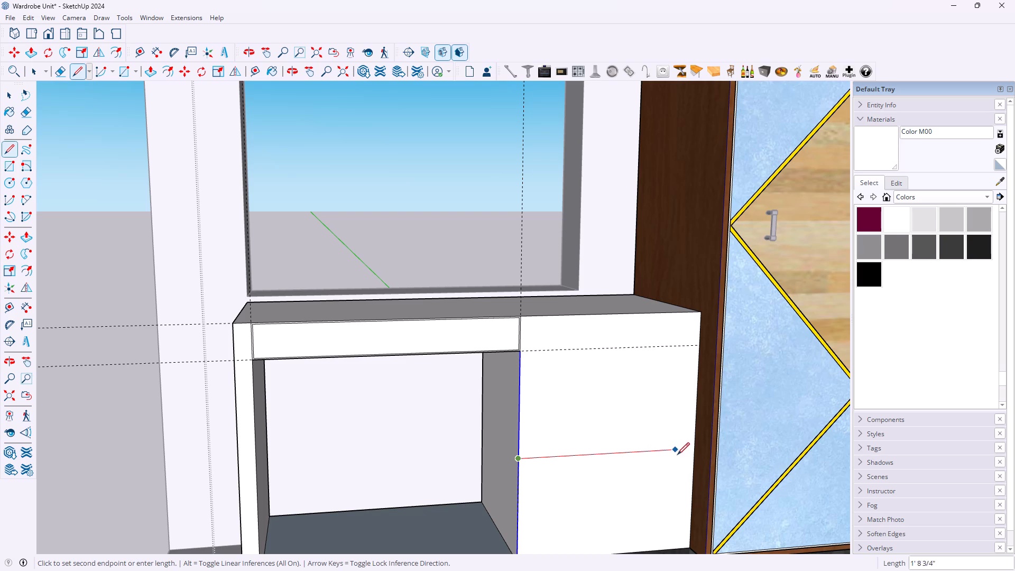
{"action": "left_click", "coordinate": [693, 451]}
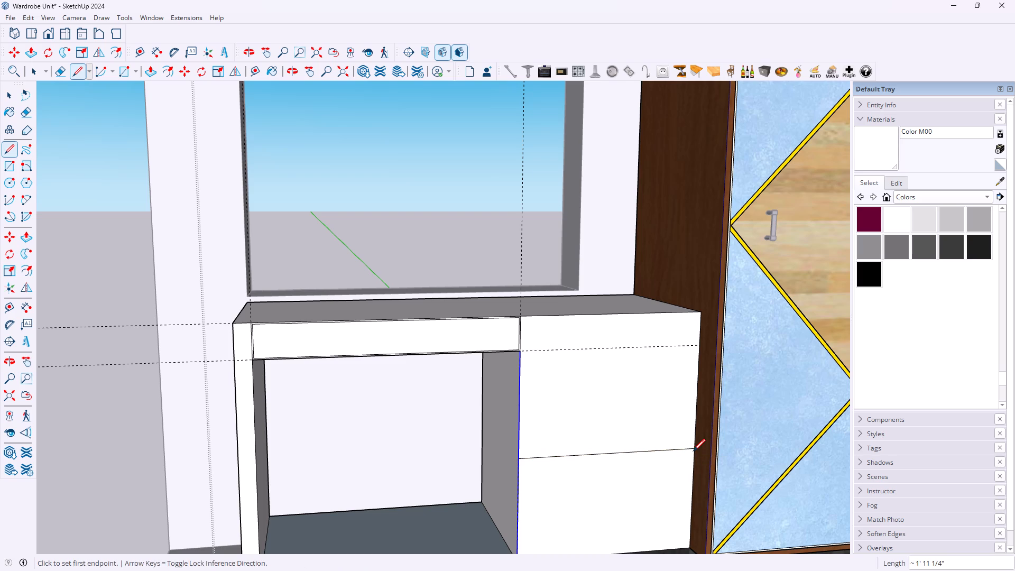
{"action": "scroll", "coordinate": [679, 446], "scroll_direction": "up", "scroll_amount": 1}
{"action": "middle_click_drag", "start_coordinate": [679, 446], "coordinate": [597, 416]}
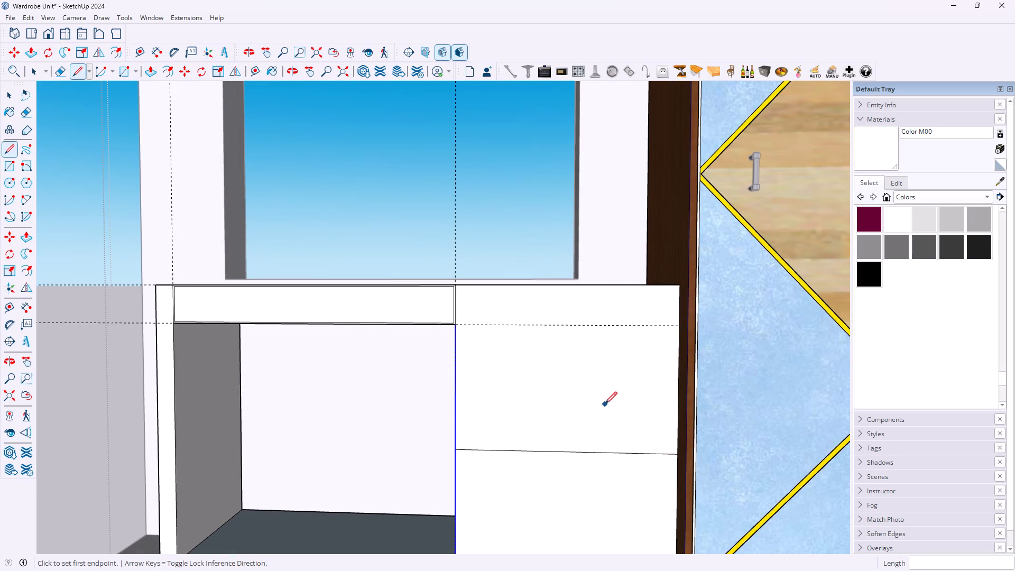
{"action": "key", "text": "space"}
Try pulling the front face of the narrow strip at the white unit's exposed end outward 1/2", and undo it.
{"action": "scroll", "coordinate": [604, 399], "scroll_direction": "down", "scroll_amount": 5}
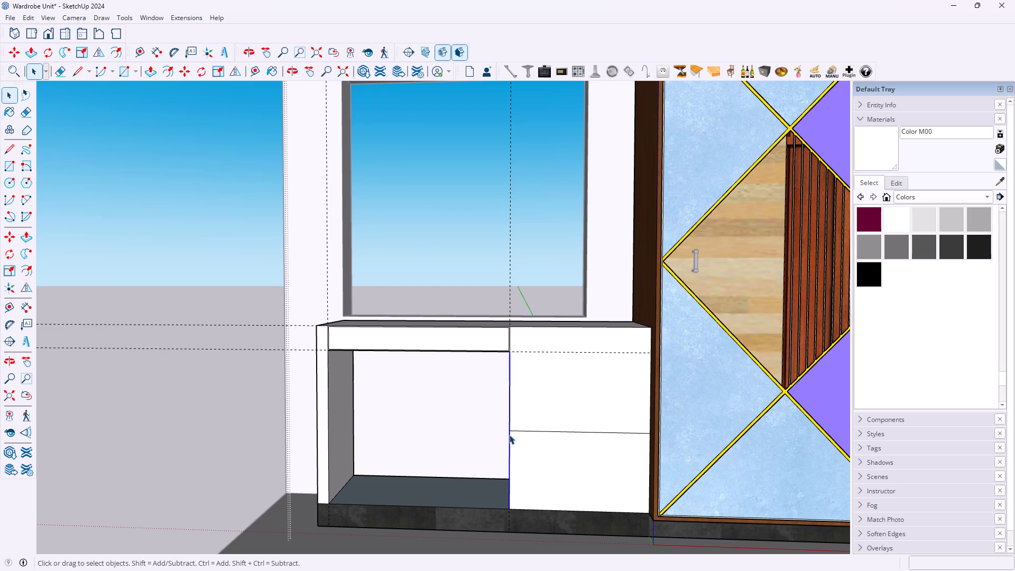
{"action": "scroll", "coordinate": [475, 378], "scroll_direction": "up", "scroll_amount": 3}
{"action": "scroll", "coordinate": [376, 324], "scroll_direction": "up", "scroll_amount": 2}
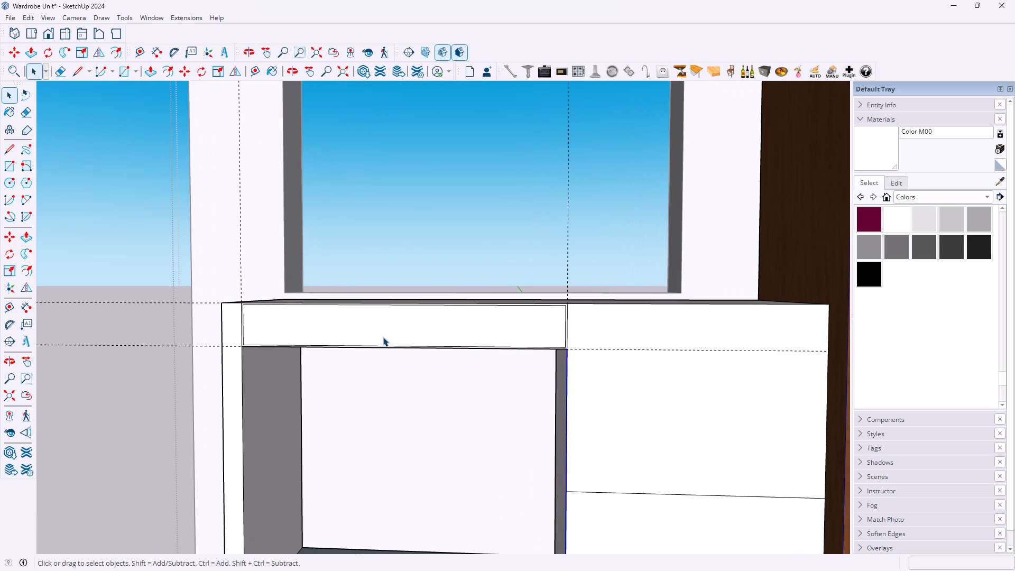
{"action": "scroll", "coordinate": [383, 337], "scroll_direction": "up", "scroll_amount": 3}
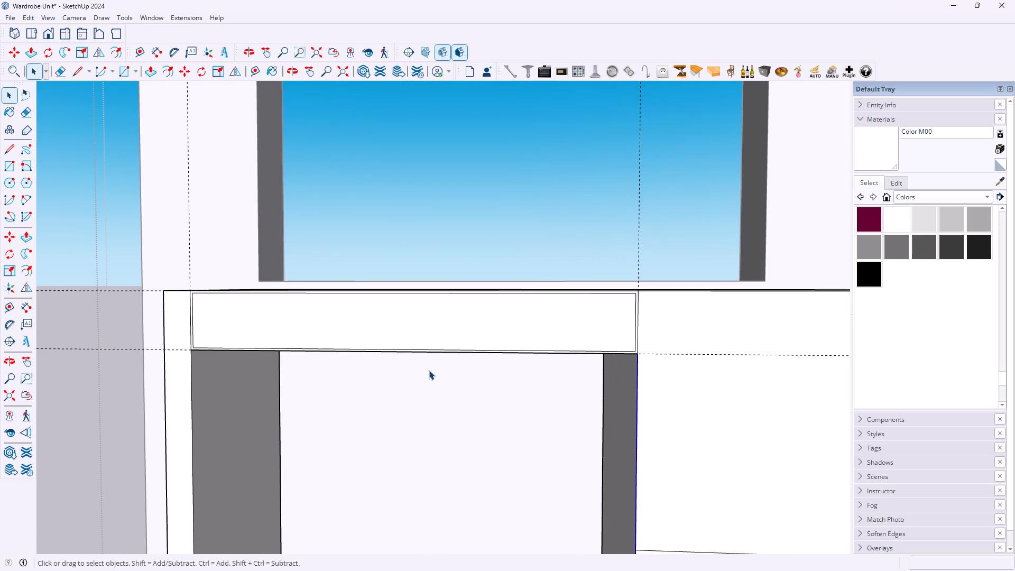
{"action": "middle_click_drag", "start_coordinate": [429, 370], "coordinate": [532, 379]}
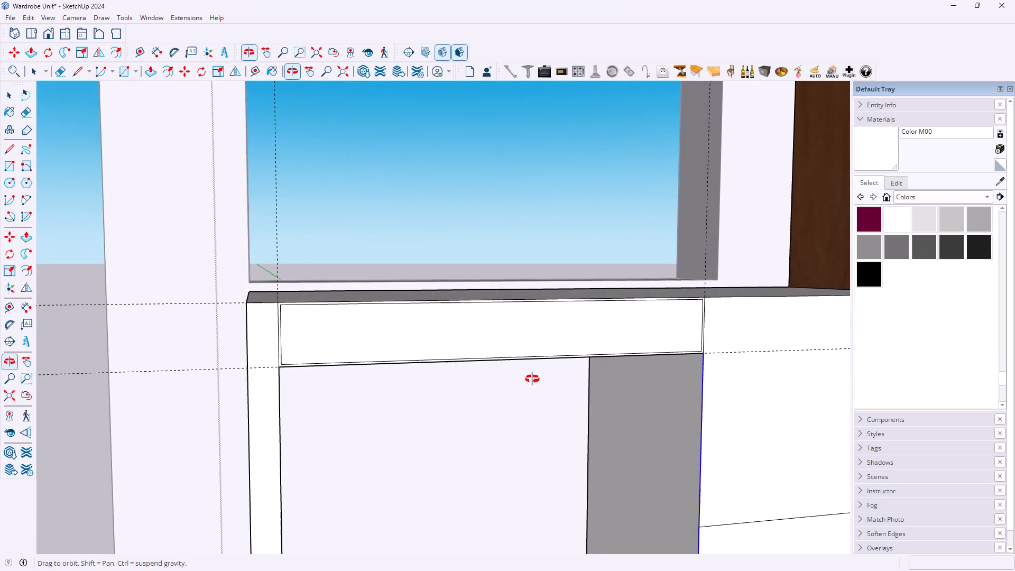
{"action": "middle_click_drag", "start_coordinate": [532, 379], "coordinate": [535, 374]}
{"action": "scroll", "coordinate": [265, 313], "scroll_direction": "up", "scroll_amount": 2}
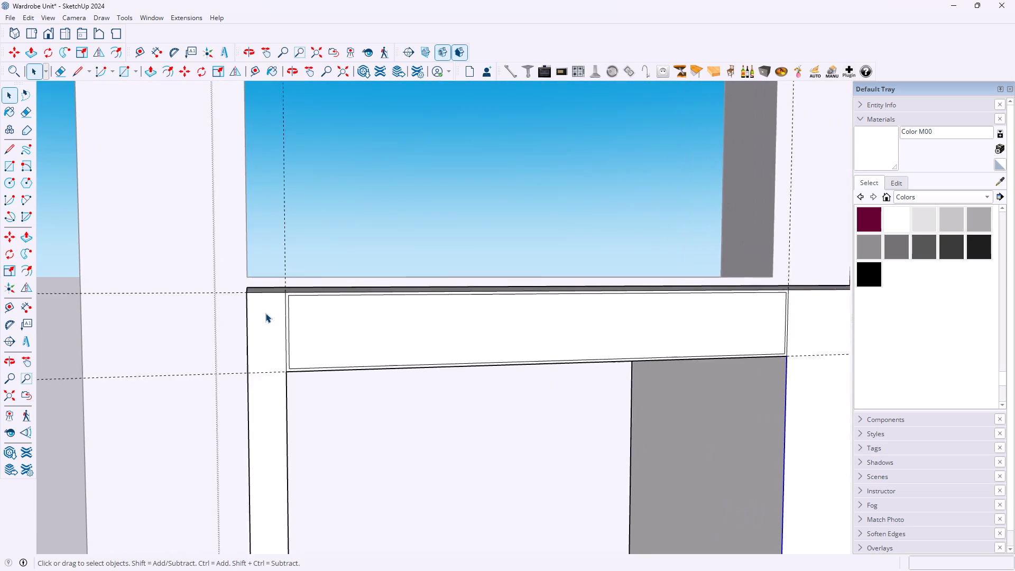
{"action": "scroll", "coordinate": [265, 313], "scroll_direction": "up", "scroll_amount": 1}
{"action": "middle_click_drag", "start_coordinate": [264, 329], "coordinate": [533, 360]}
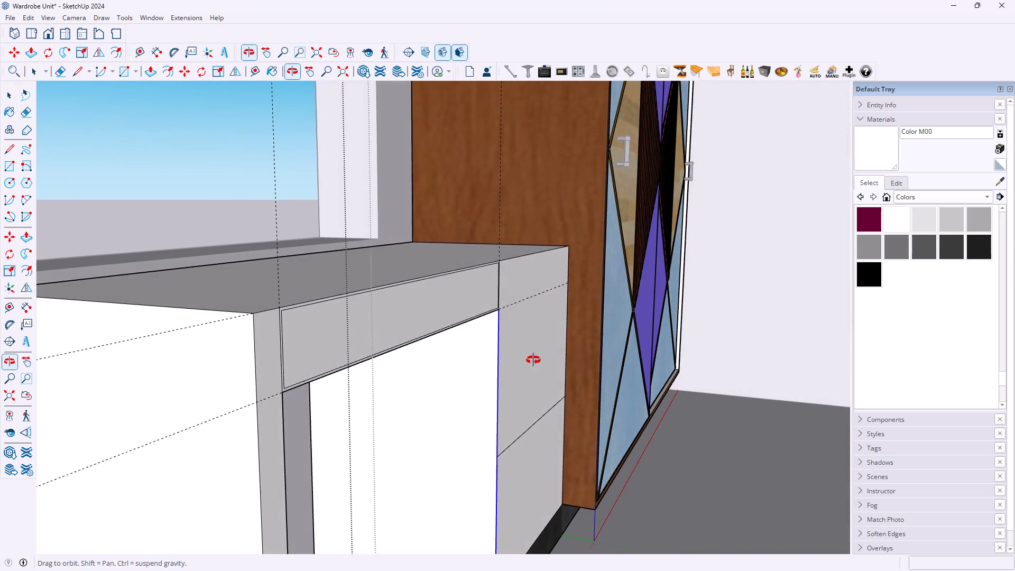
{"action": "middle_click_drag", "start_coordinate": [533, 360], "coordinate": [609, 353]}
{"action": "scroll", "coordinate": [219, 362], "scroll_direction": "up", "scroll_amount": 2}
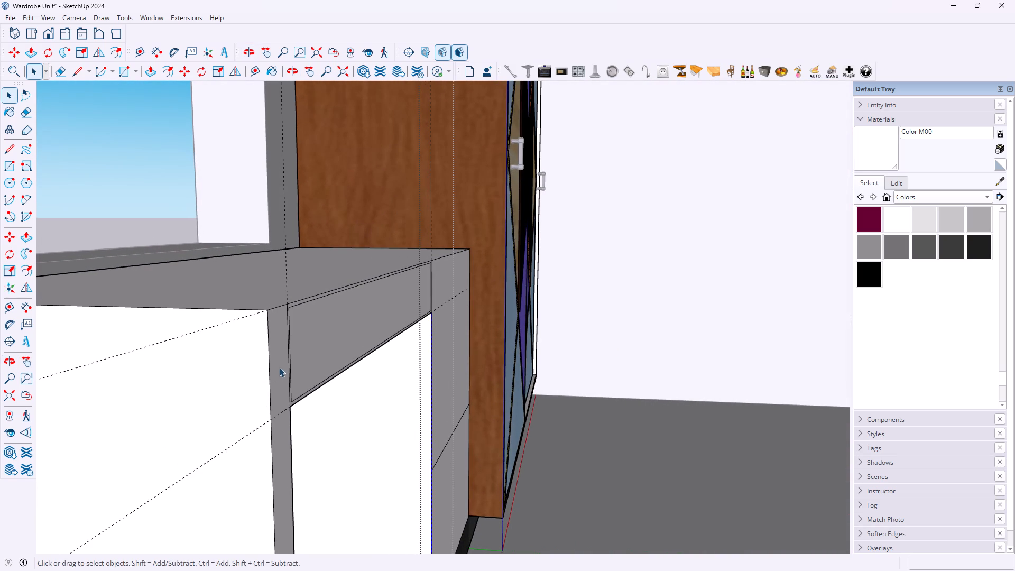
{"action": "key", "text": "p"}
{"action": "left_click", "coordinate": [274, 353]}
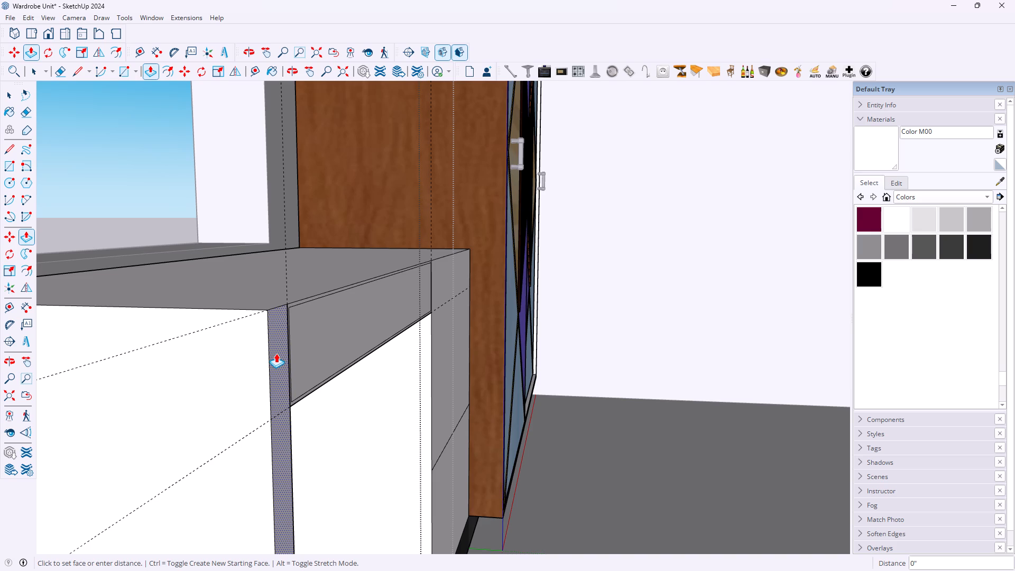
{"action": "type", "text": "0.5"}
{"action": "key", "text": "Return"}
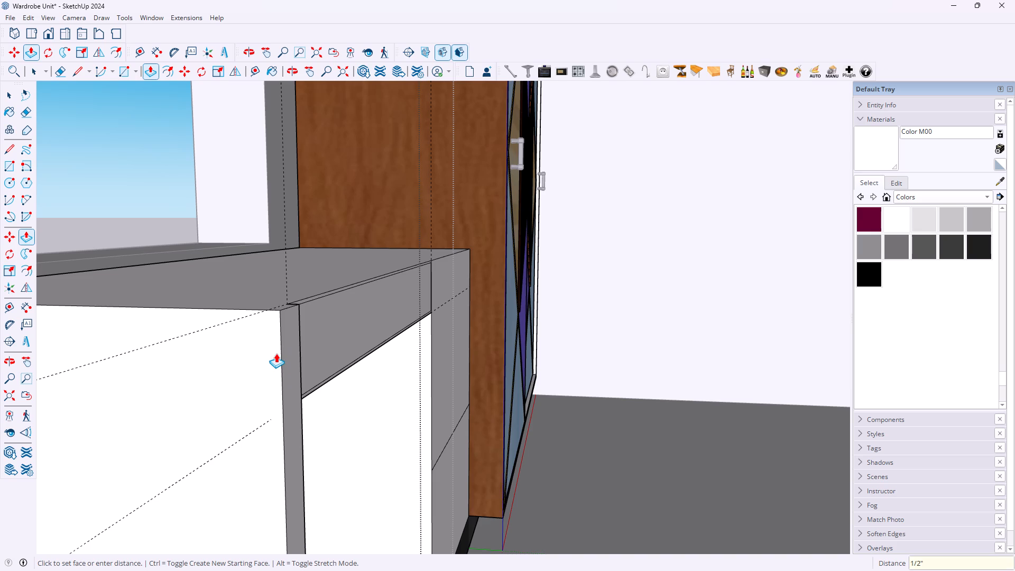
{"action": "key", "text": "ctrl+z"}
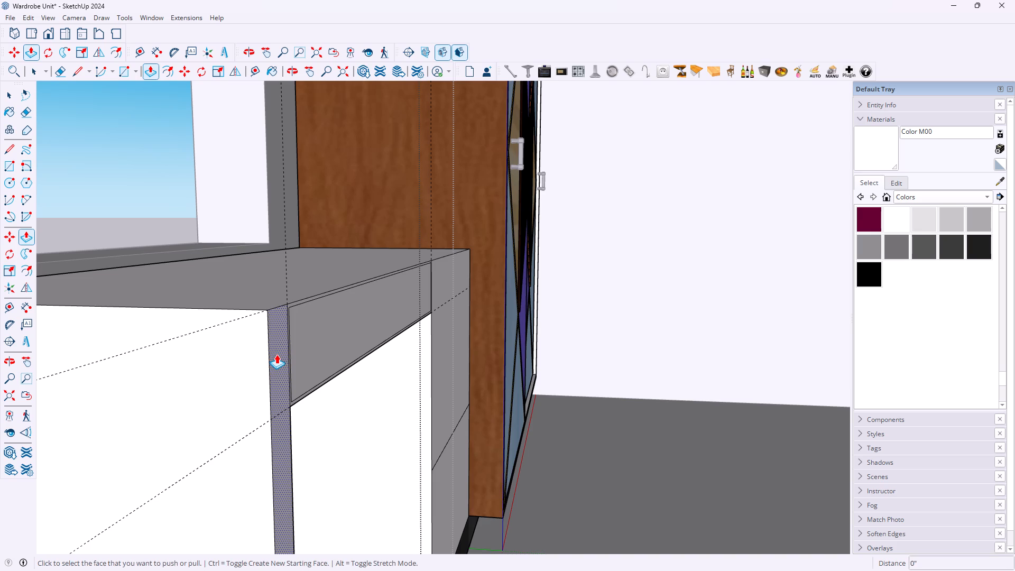
Push the front face of the narrow strip at the white unit's exposed end inward about 1/4".
{"action": "left_click", "coordinate": [274, 354]}
{"action": "middle_click_drag", "start_coordinate": [262, 321], "coordinate": [345, 326]}
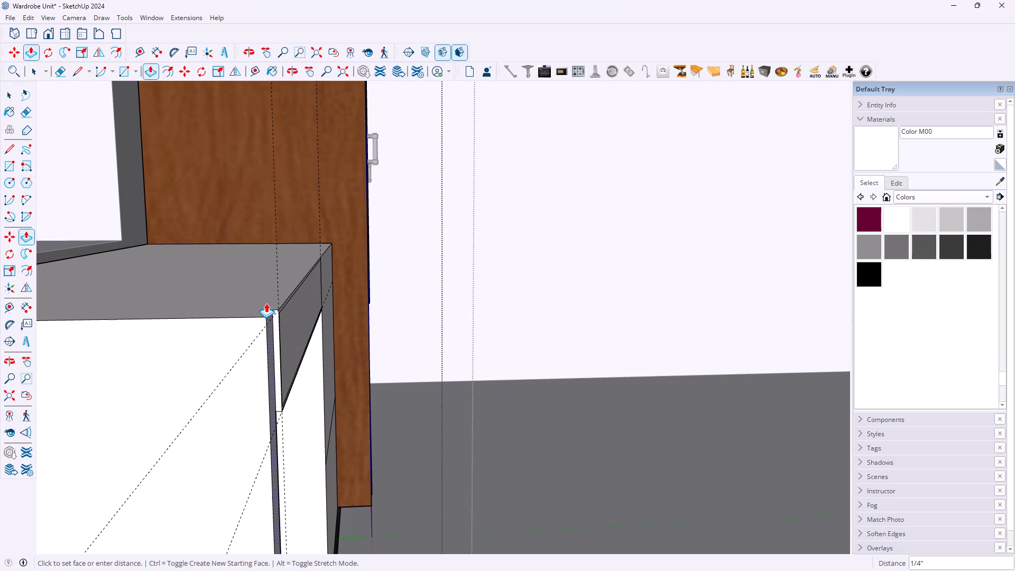
{"action": "left_click", "coordinate": [267, 303]}
{"action": "scroll", "coordinate": [321, 247], "scroll_direction": "up", "scroll_amount": 4}
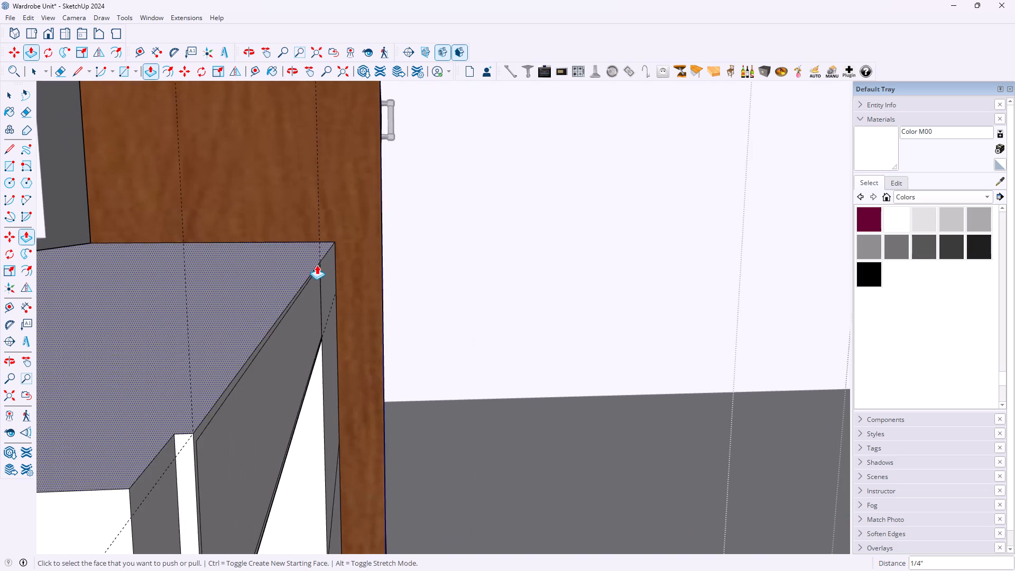
Push the narrow border around the drawer front inward 1/4", level with the recessed strip at the unit's exposed end.
{"action": "scroll", "coordinate": [304, 281], "scroll_direction": "up", "scroll_amount": 2}
{"action": "left_click", "coordinate": [292, 305]}
{"action": "scroll", "coordinate": [292, 304], "scroll_direction": "down", "scroll_amount": 4}
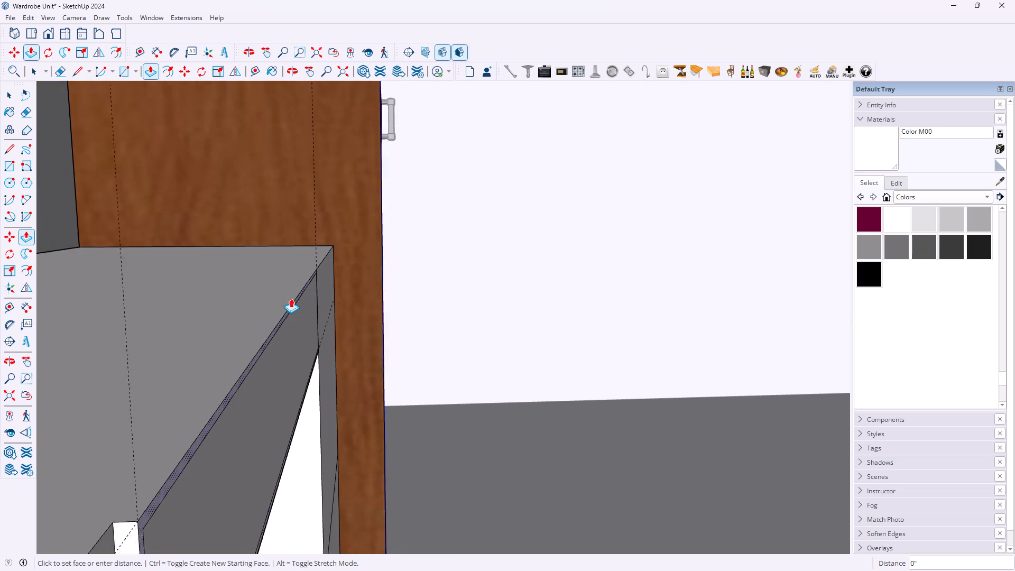
{"action": "scroll", "coordinate": [291, 298], "scroll_direction": "down", "scroll_amount": 6}
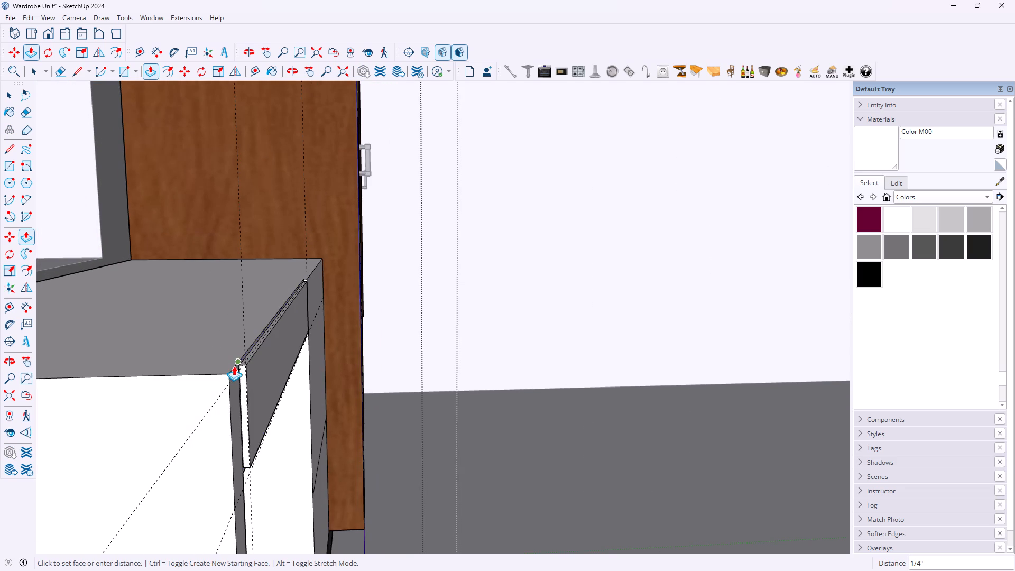
{"action": "left_click", "coordinate": [234, 366]}
Repeat the 1/4" inward push on the upper white front beside the wardrobe.
{"action": "scroll", "coordinate": [327, 256], "scroll_direction": "up", "scroll_amount": 7}
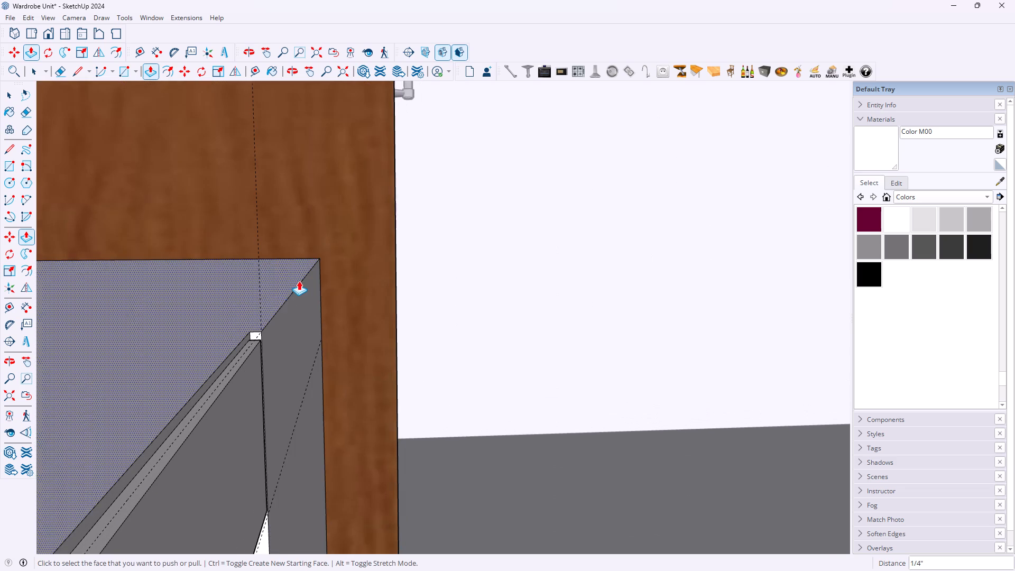
{"action": "double_click", "coordinate": [284, 309]}
{"action": "scroll", "coordinate": [291, 321], "scroll_direction": "down", "scroll_amount": 3}
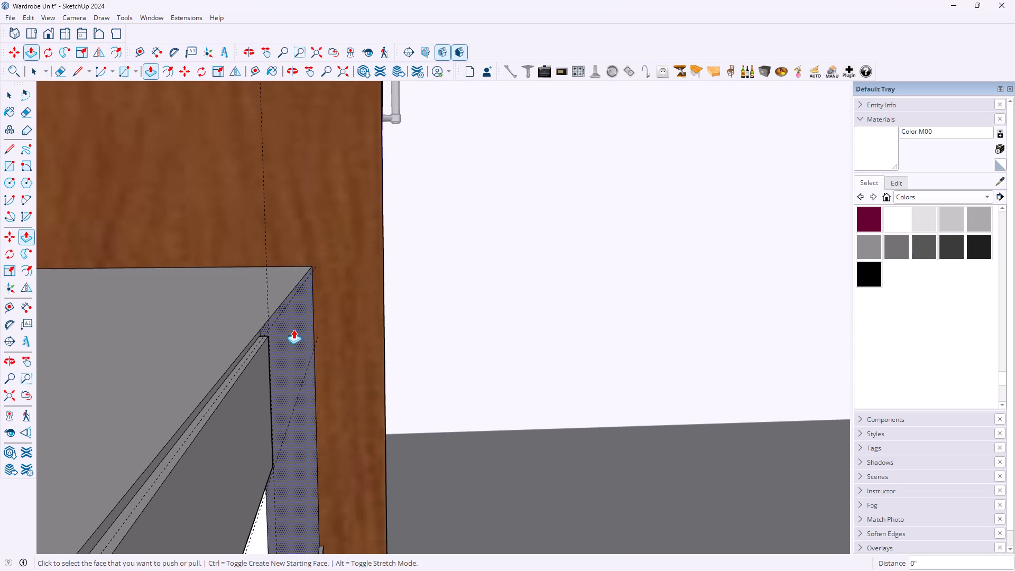
Examine the drawer front, its border and the divided fronts beside the wardrobe from several angles.
{"action": "middle_click_drag", "start_coordinate": [301, 357], "coordinate": [292, 210]}
{"action": "scroll", "coordinate": [255, 263], "scroll_direction": "down", "scroll_amount": 3}
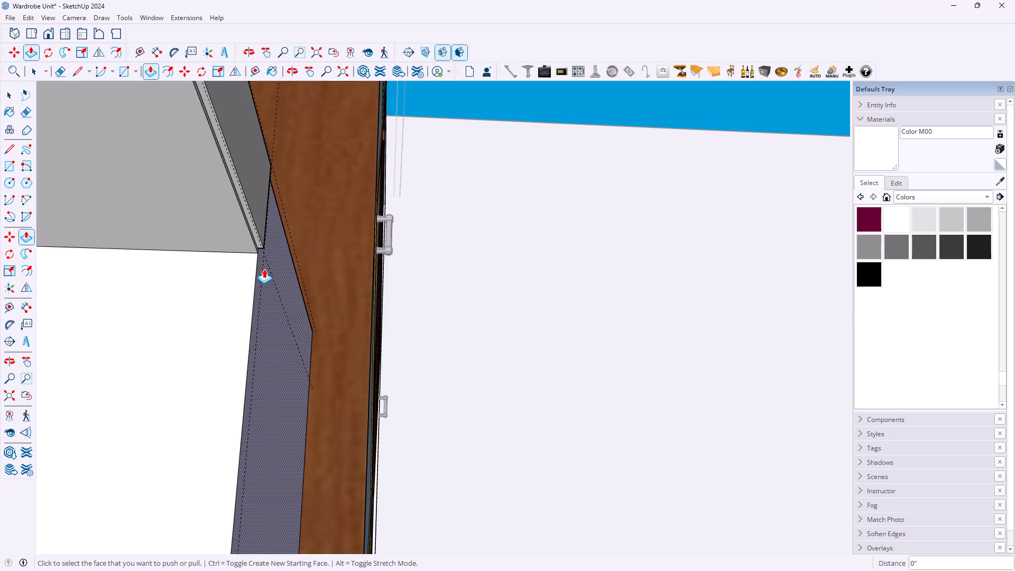
{"action": "middle_click_drag", "start_coordinate": [270, 268], "coordinate": [94, 330]}
{"action": "scroll", "coordinate": [95, 329], "scroll_direction": "up", "scroll_amount": 1}
{"action": "scroll", "coordinate": [108, 314], "scroll_direction": "down", "scroll_amount": 9}
{"action": "middle_click_drag", "start_coordinate": [207, 324], "coordinate": [138, 324]}
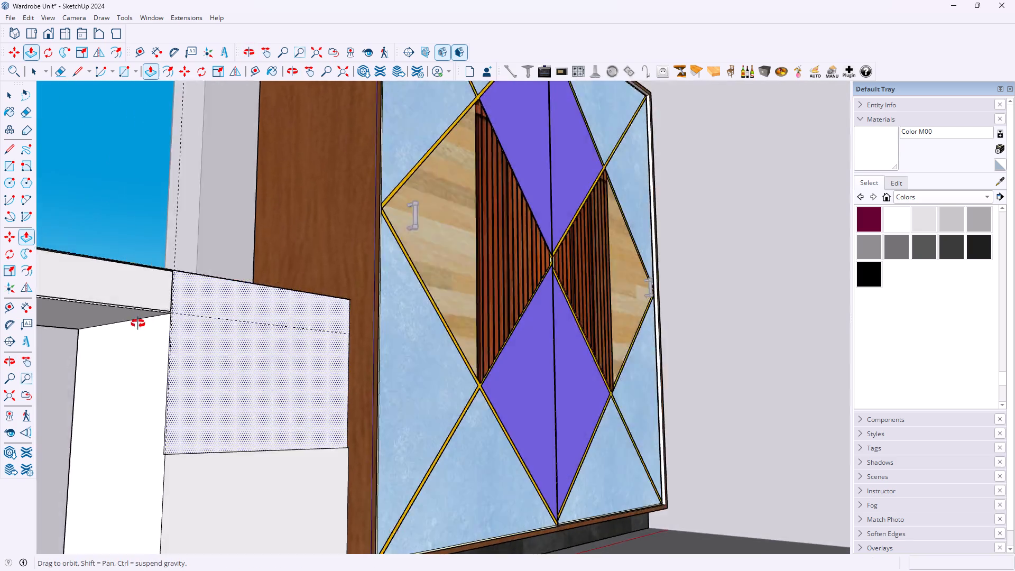
{"action": "middle_click_drag", "start_coordinate": [138, 324], "coordinate": [84, 339]}
{"action": "scroll", "coordinate": [123, 313], "scroll_direction": "down", "scroll_amount": 9}
{"action": "scroll", "coordinate": [203, 329], "scroll_direction": "down", "scroll_amount": 6}
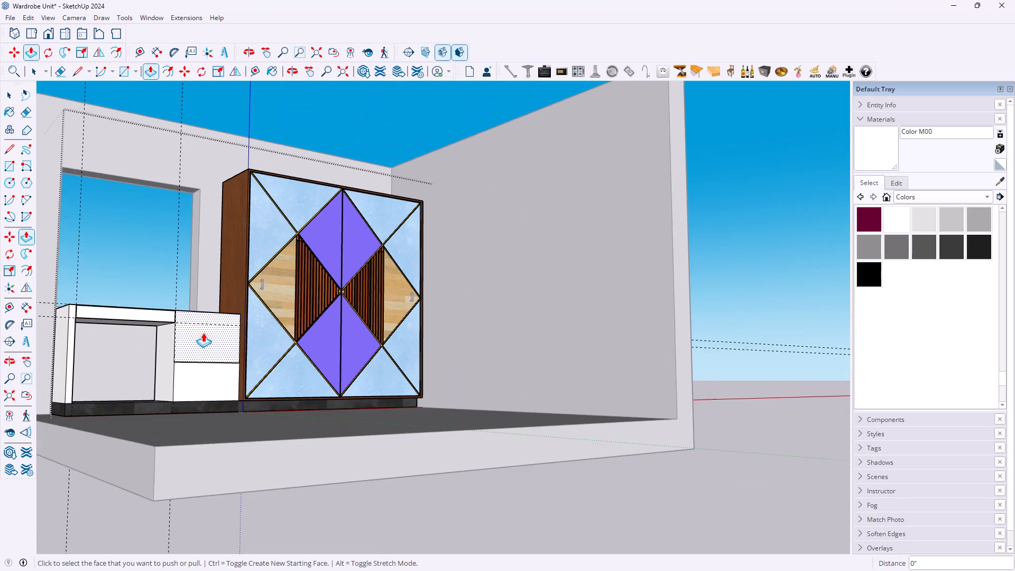
{"action": "middle_click_drag", "start_coordinate": [202, 333], "coordinate": [109, 337]}
{"action": "scroll", "coordinate": [131, 310], "scroll_direction": "up", "scroll_amount": 20}
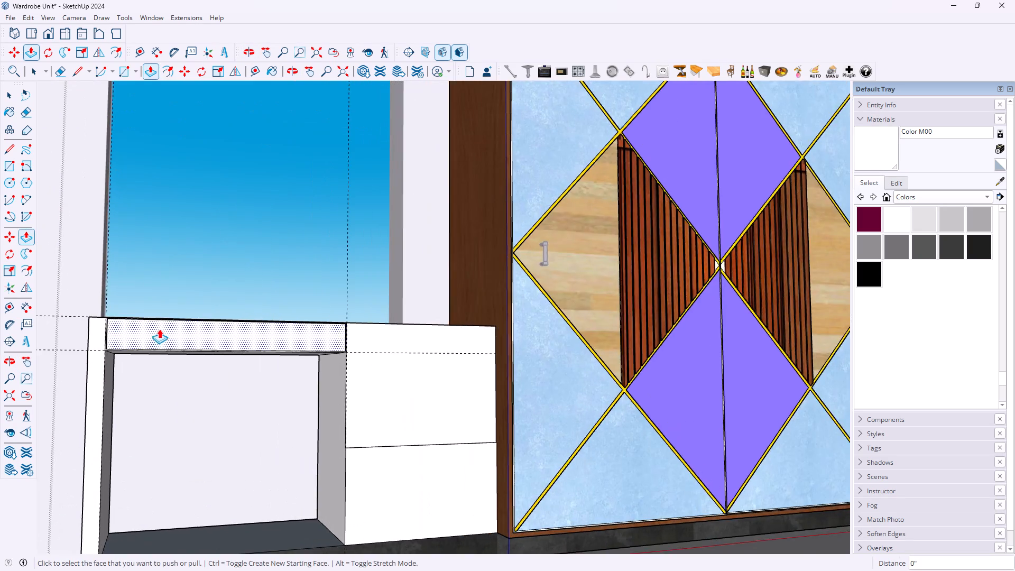
{"action": "scroll", "coordinate": [159, 329], "scroll_direction": "up", "scroll_amount": 7}
{"action": "scroll", "coordinate": [71, 339], "scroll_direction": "up", "scroll_amount": 1}
{"action": "middle_click_drag", "start_coordinate": [71, 339], "coordinate": [134, 356]}
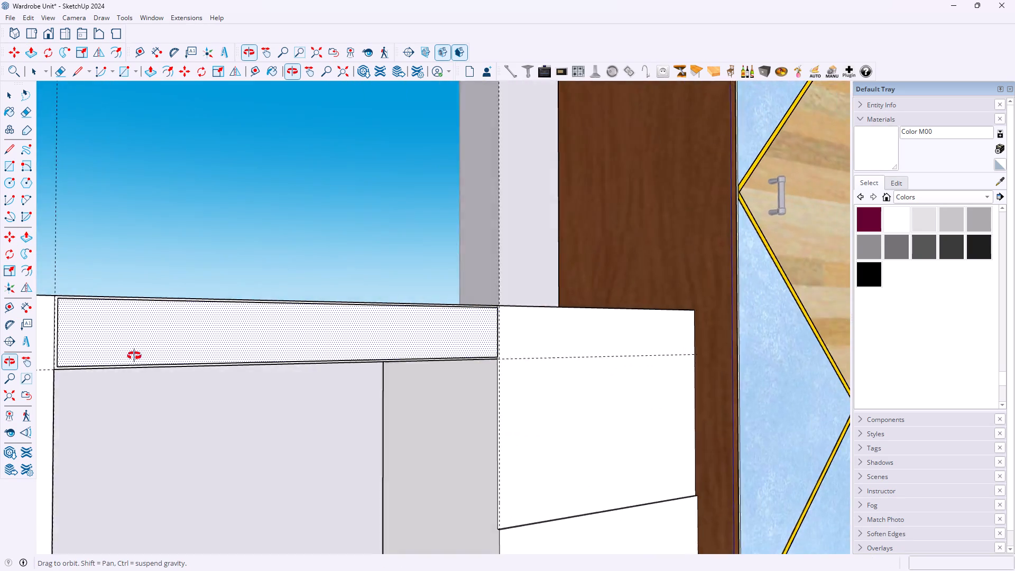
{"action": "middle_click_drag", "start_coordinate": [134, 356], "coordinate": [180, 375]}
{"action": "scroll", "coordinate": [75, 327], "scroll_direction": "up", "scroll_amount": 9}
{"action": "middle_click_drag", "start_coordinate": [77, 319], "coordinate": [184, 324]}
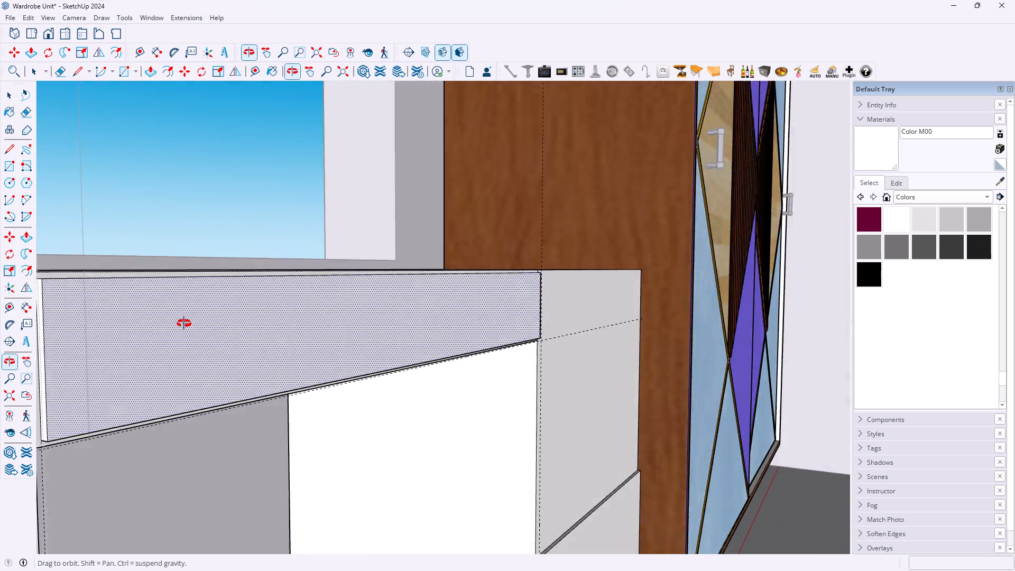
{"action": "middle_click_drag", "start_coordinate": [184, 324], "coordinate": [140, 329]}
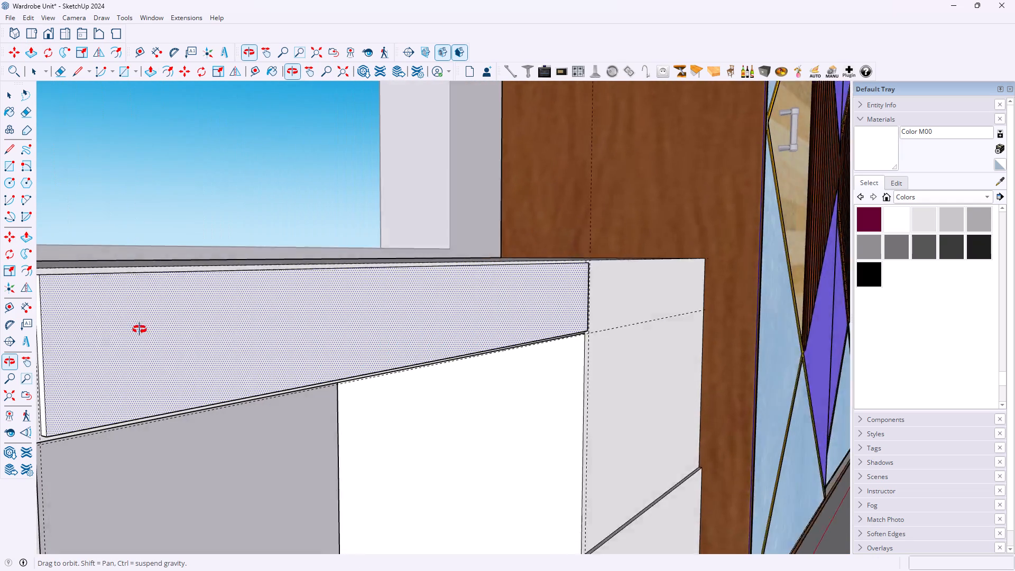
{"action": "middle_click_drag", "start_coordinate": [140, 329], "coordinate": [133, 329]}
{"action": "scroll", "coordinate": [172, 283], "scroll_direction": "down", "scroll_amount": 8}
{"action": "middle_click_drag", "start_coordinate": [177, 291], "coordinate": [90, 294]}
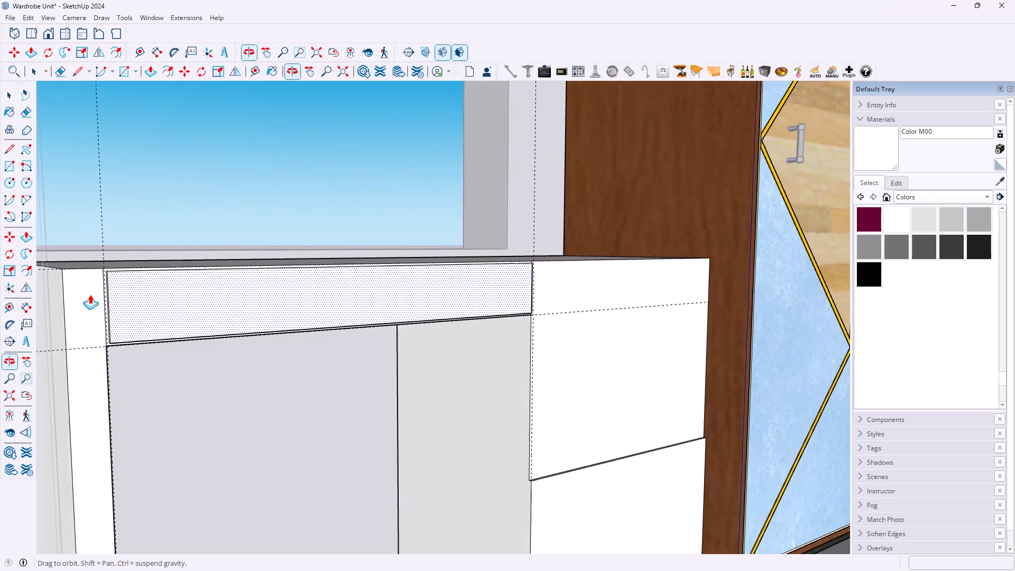
{"action": "middle_click_drag", "start_coordinate": [90, 294], "coordinate": [90, 294]}
{"action": "scroll", "coordinate": [560, 287], "scroll_direction": "down", "scroll_amount": 3}
{"action": "scroll", "coordinate": [605, 298], "scroll_direction": "up", "scroll_amount": 8}
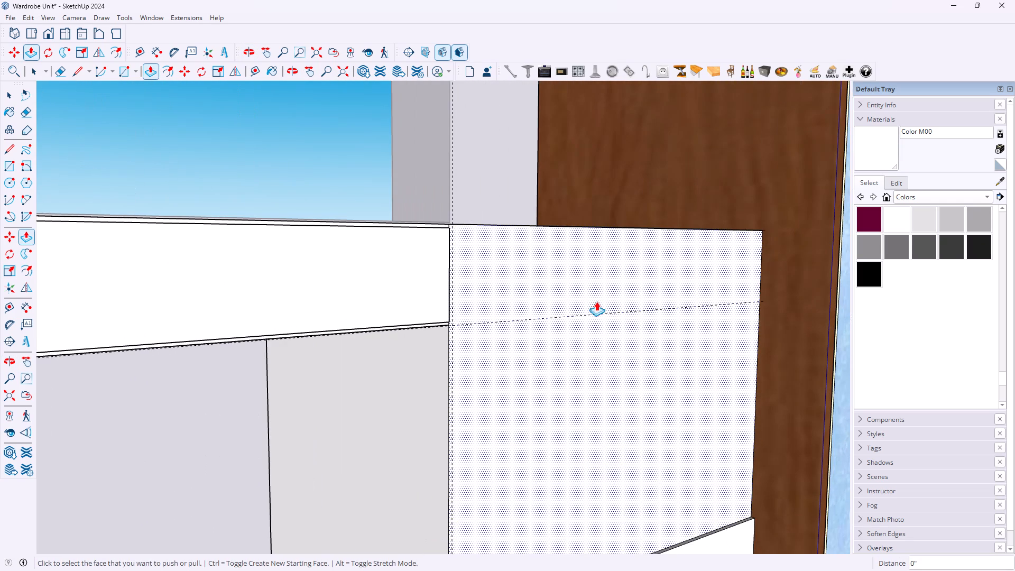
{"action": "scroll", "coordinate": [601, 296], "scroll_direction": "down", "scroll_amount": 1}
{"action": "middle_click_drag", "start_coordinate": [604, 296], "coordinate": [466, 299]}
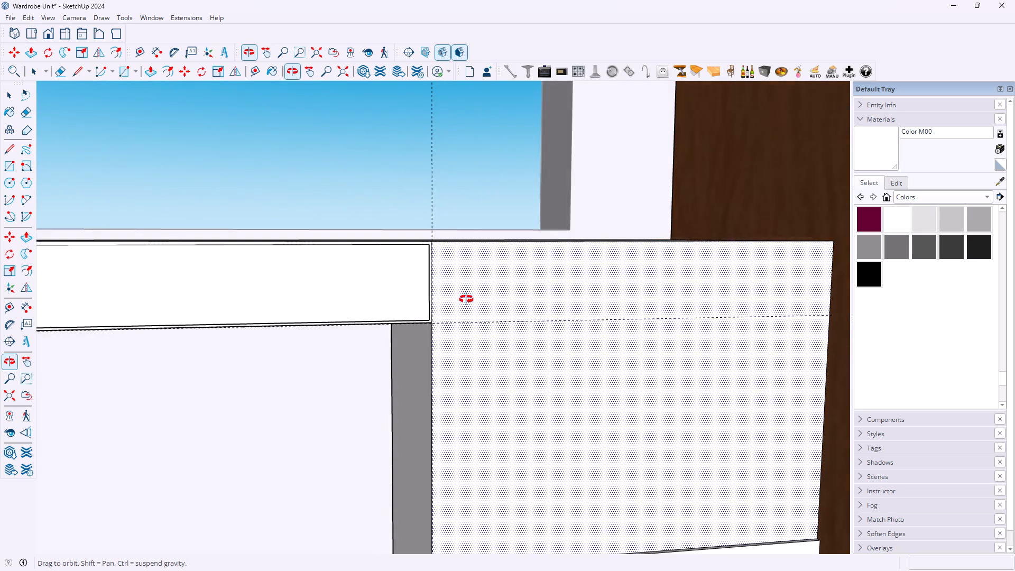
{"action": "middle_click_drag", "start_coordinate": [466, 299], "coordinate": [460, 299]}
{"action": "middle_click_drag", "start_coordinate": [553, 330], "coordinate": [537, 330]}
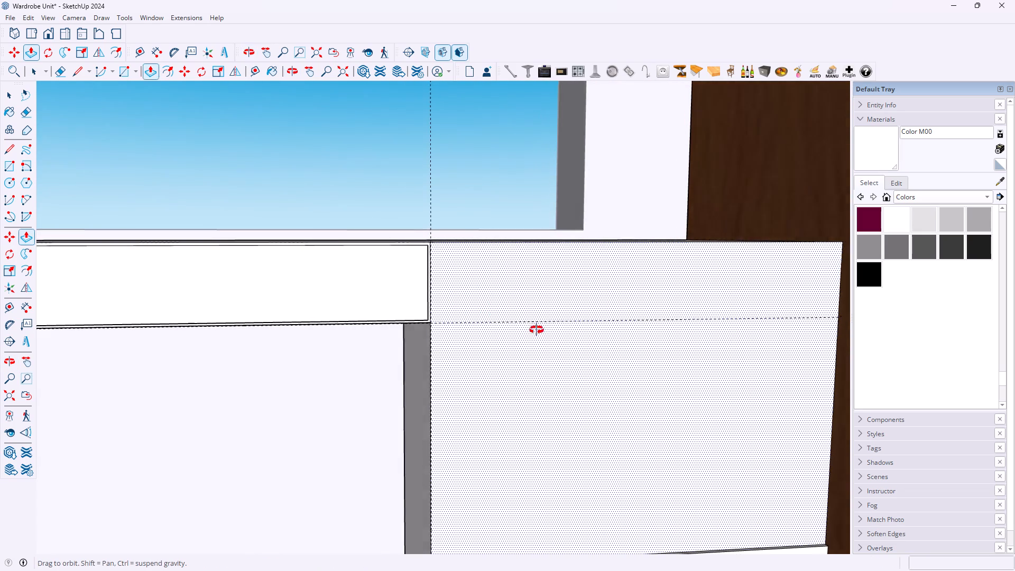
{"action": "middle_click_drag", "start_coordinate": [537, 330], "coordinate": [491, 332]}
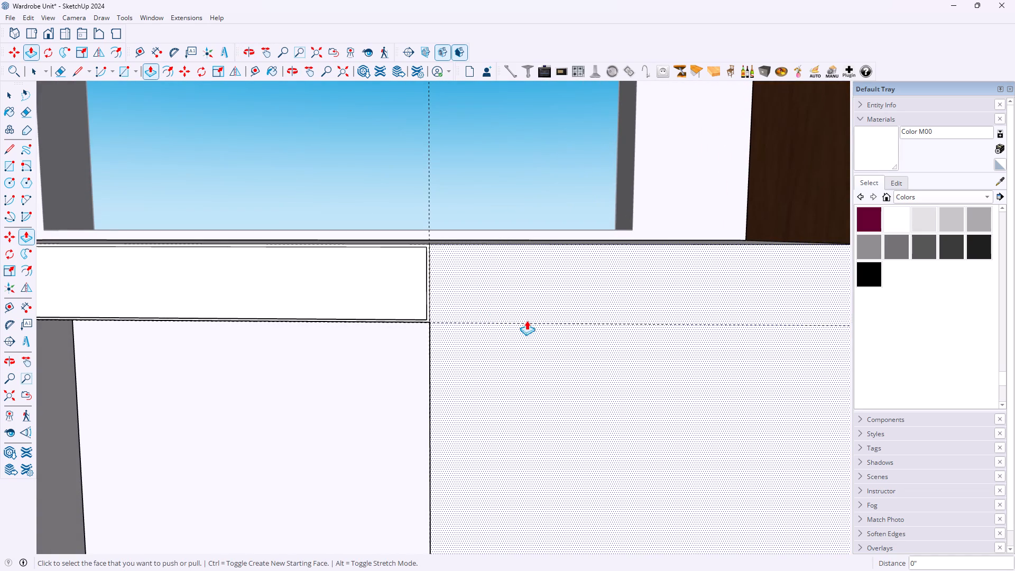
{"action": "scroll", "coordinate": [544, 334], "scroll_direction": "down", "scroll_amount": 5}
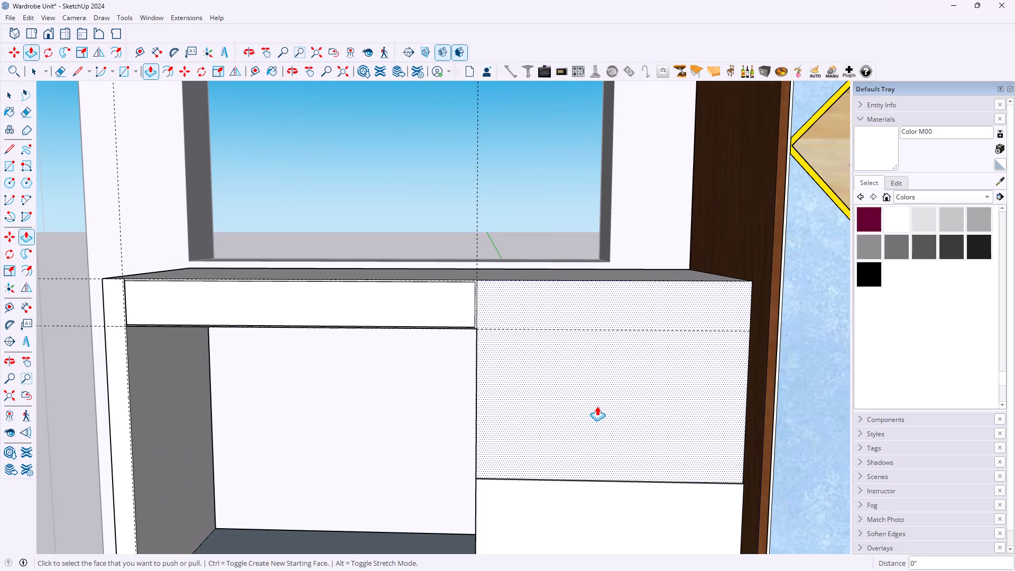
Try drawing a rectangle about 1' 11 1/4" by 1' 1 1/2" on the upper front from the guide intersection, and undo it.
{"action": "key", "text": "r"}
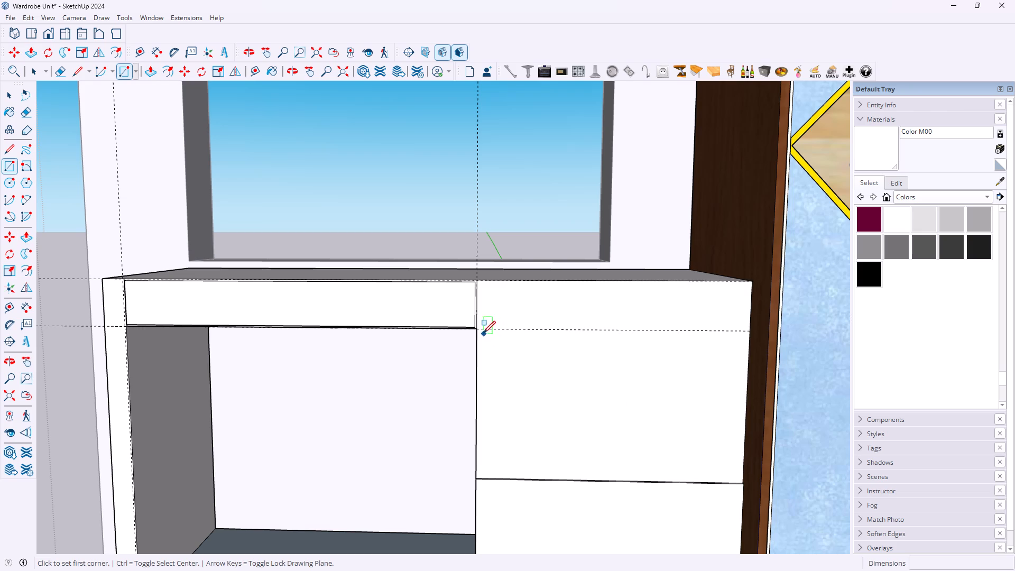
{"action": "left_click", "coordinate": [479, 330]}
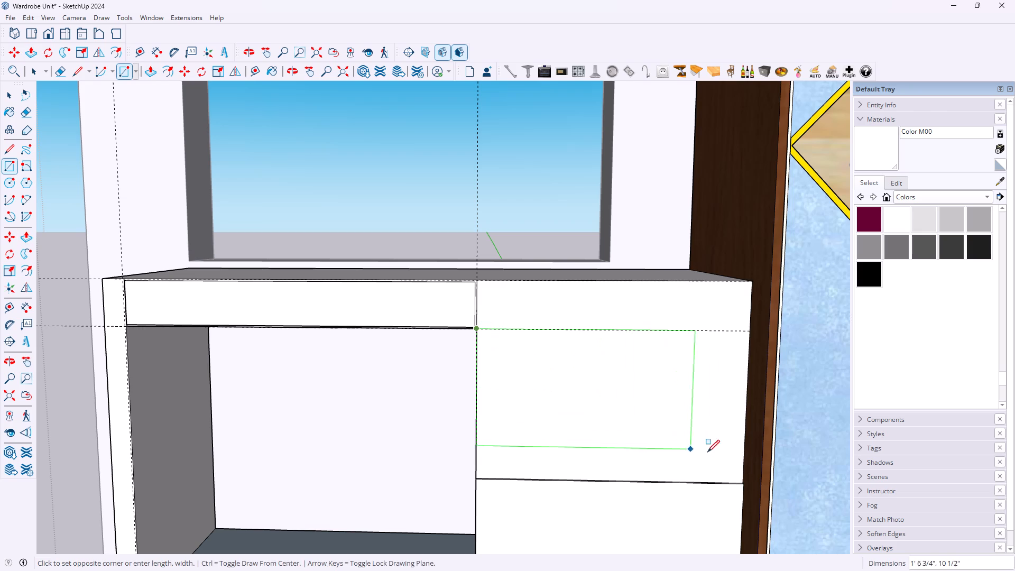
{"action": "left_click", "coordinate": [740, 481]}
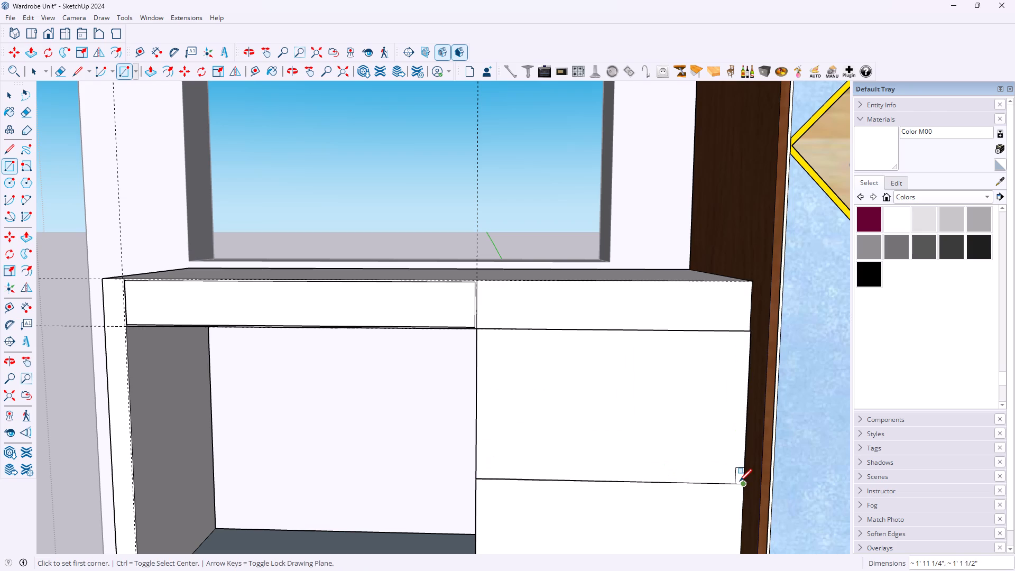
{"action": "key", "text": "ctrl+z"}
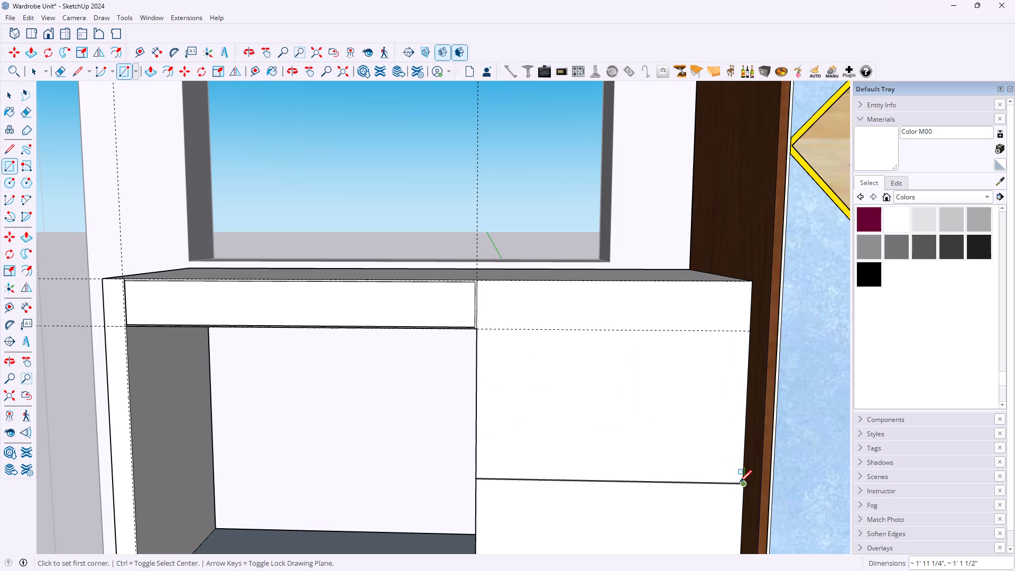
Repeat the inward push on the lower white front beside the wardrobe to bring it level with the upper front.
{"action": "scroll", "coordinate": [739, 481], "scroll_direction": "up", "scroll_amount": 18}
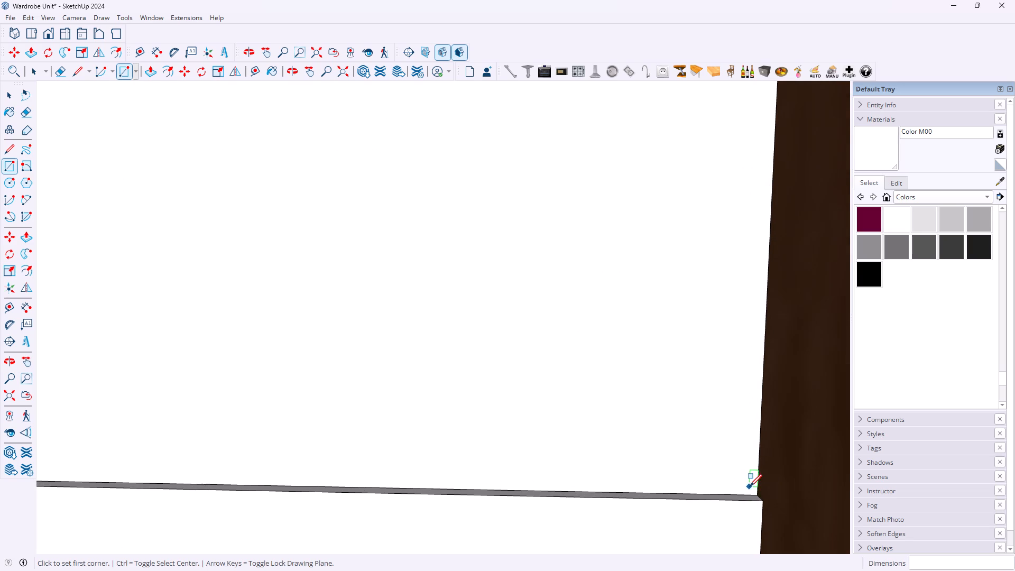
{"action": "scroll", "coordinate": [656, 447], "scroll_direction": "down", "scroll_amount": 10}
{"action": "scroll", "coordinate": [265, 422], "scroll_direction": "down", "scroll_amount": 2}
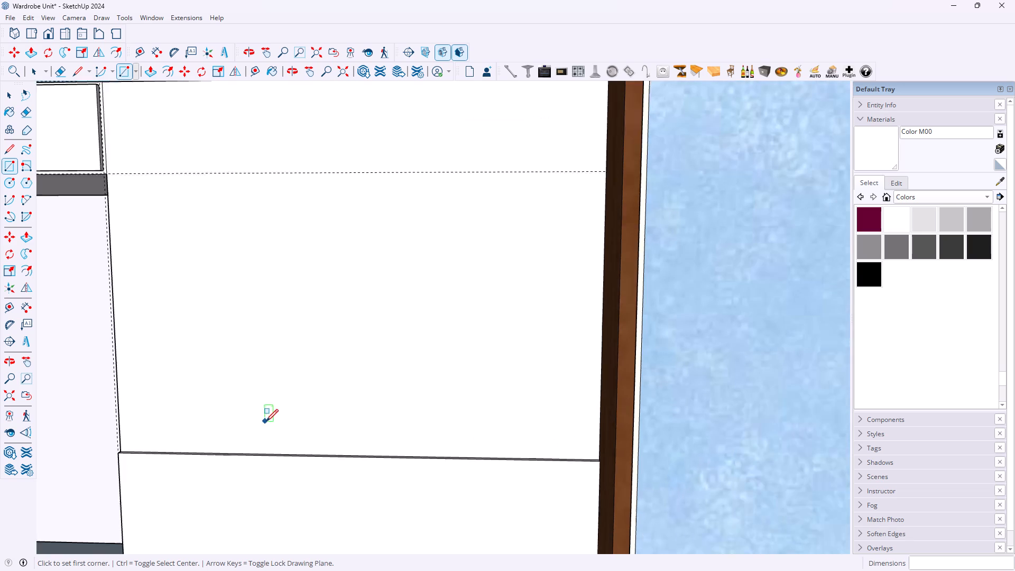
{"action": "scroll", "coordinate": [266, 421], "scroll_direction": "down", "scroll_amount": 1}
{"action": "middle_click_drag", "start_coordinate": [214, 439], "coordinate": [524, 362]}
{"action": "scroll", "coordinate": [189, 408], "scroll_direction": "up", "scroll_amount": 3}
{"action": "key", "text": "space"}
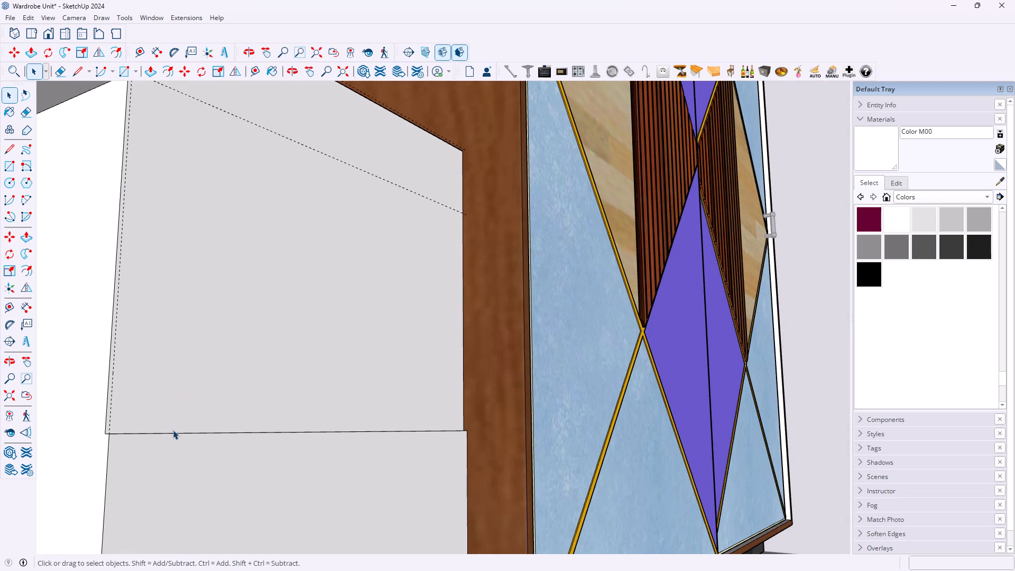
{"action": "key", "text": "p"}
{"action": "double_click", "coordinate": [179, 452]}
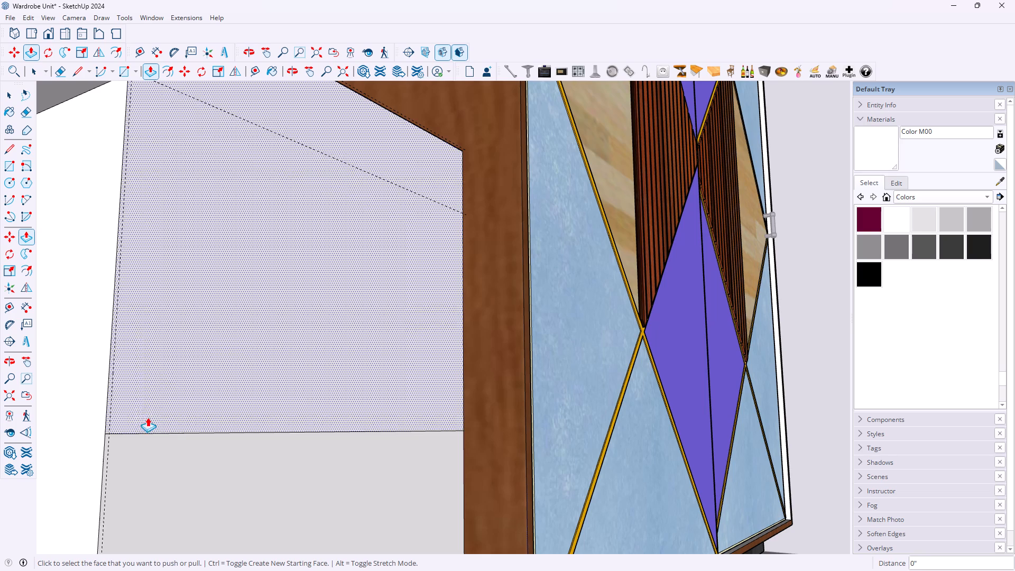
Draw a rectangle about 1' 11 1/4" by 1' 1 1/2" from the guide intersection to the dividing line's wardrobe-side end.
{"action": "scroll", "coordinate": [223, 338], "scroll_direction": "down", "scroll_amount": 5}
{"action": "middle_click_drag", "start_coordinate": [288, 310], "coordinate": [58, 327]}
{"action": "scroll", "coordinate": [58, 327], "scroll_direction": "up", "scroll_amount": 1}
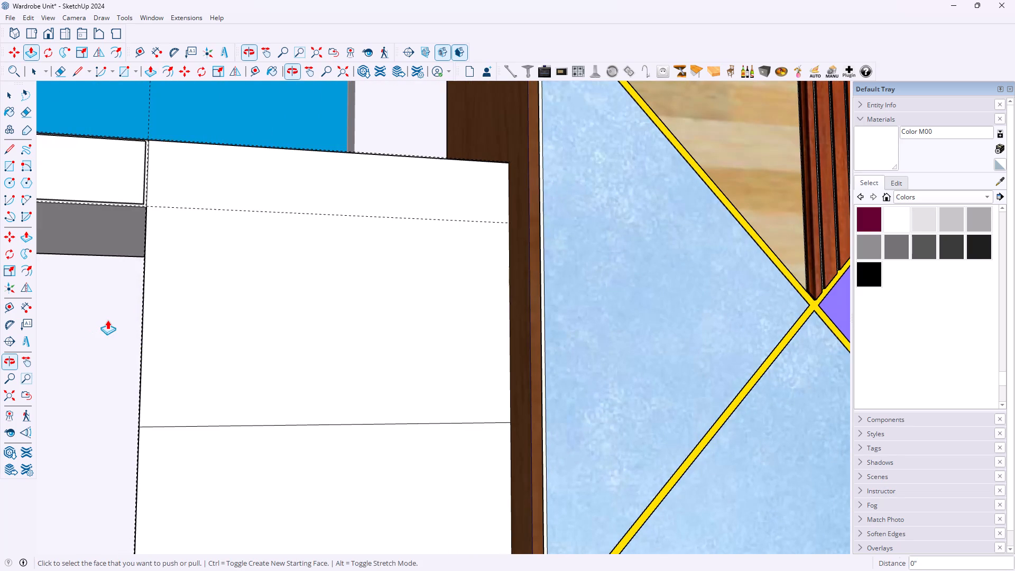
{"action": "key", "text": "r"}
{"action": "left_click", "coordinate": [145, 210]}
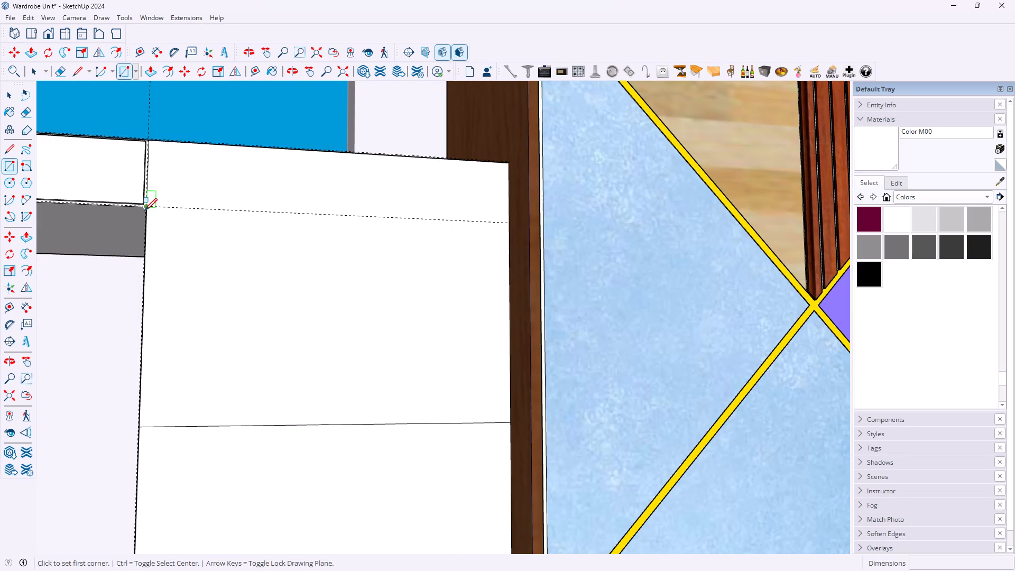
{"action": "left_click", "coordinate": [512, 420]}
Draw a rectangle about 1' 11 1/4" by 1' 1 1/2" over the lower front, from the dividing line to its bottom wardrobe-side corner.
{"action": "scroll", "coordinate": [282, 411], "scroll_direction": "down", "scroll_amount": 4}
{"action": "scroll", "coordinate": [217, 459], "scroll_direction": "down", "scroll_amount": 1}
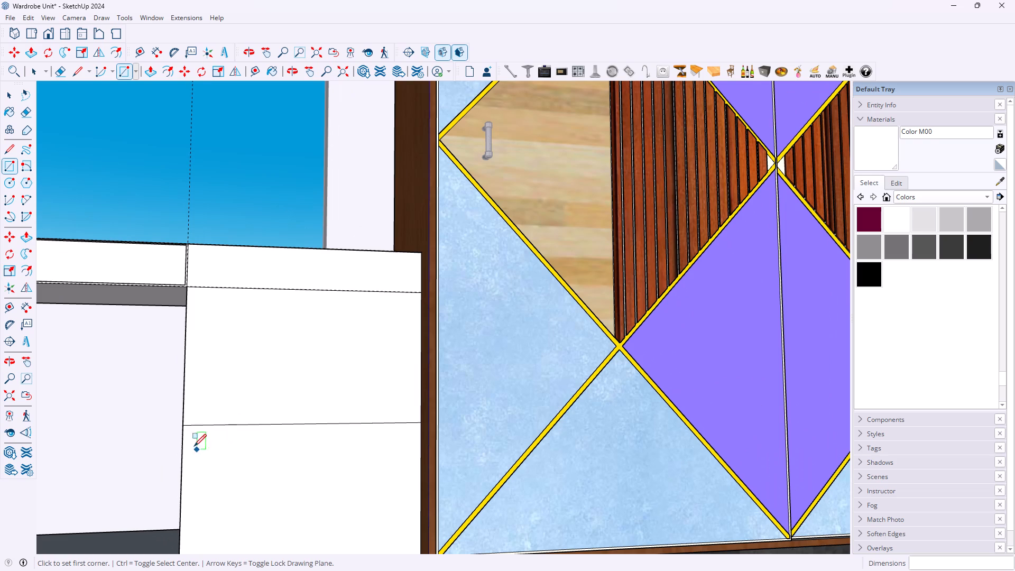
{"action": "left_click", "coordinate": [182, 427]}
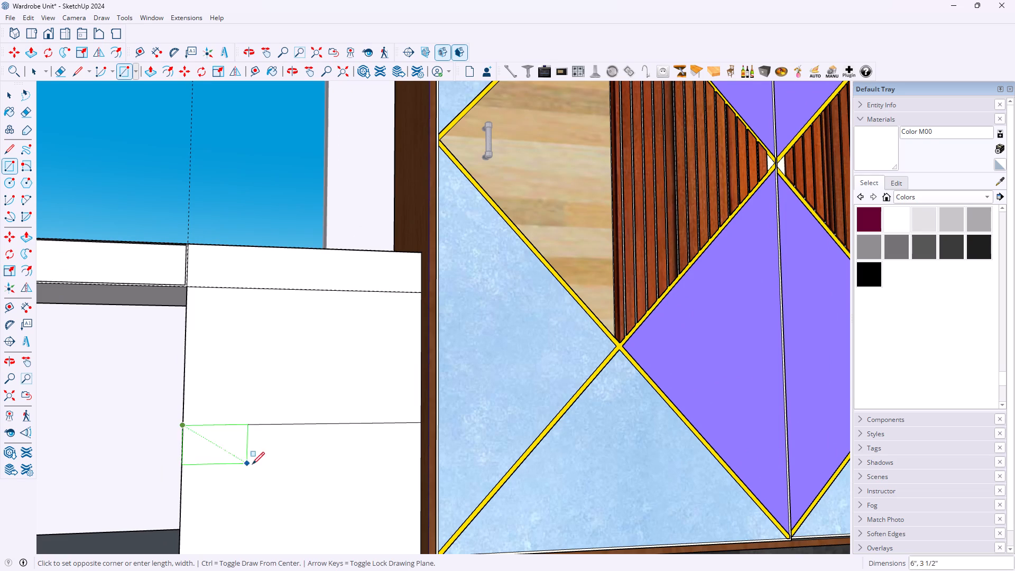
{"action": "scroll", "coordinate": [262, 458], "scroll_direction": "down", "scroll_amount": 8}
{"action": "scroll", "coordinate": [306, 478], "scroll_direction": "up", "scroll_amount": 8}
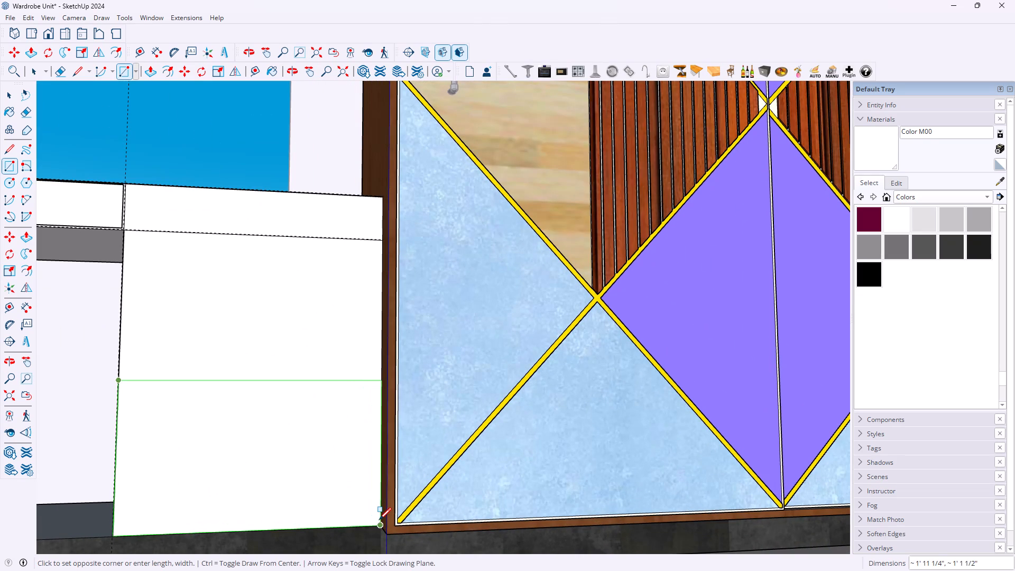
{"action": "left_click", "coordinate": [380, 521]}
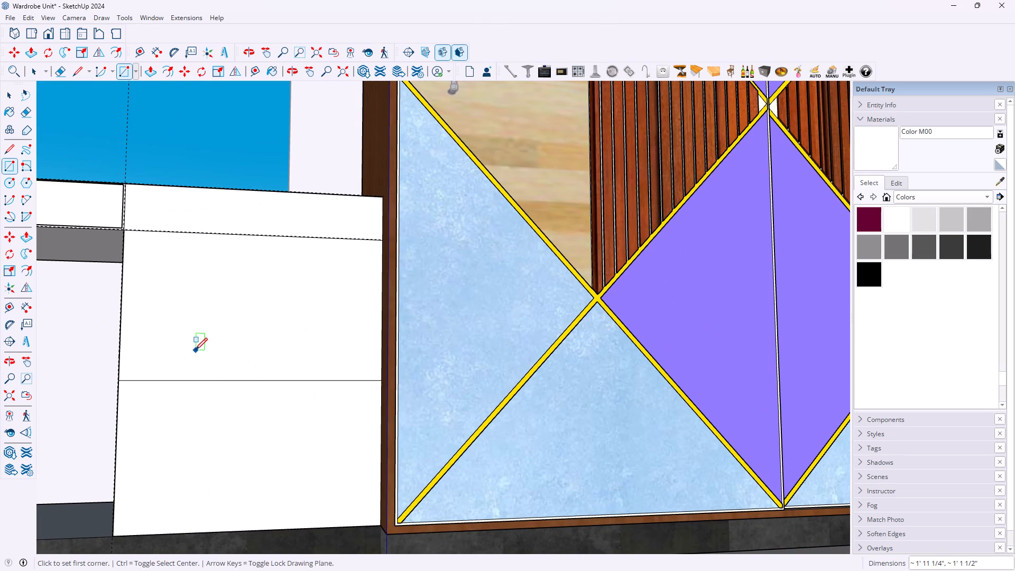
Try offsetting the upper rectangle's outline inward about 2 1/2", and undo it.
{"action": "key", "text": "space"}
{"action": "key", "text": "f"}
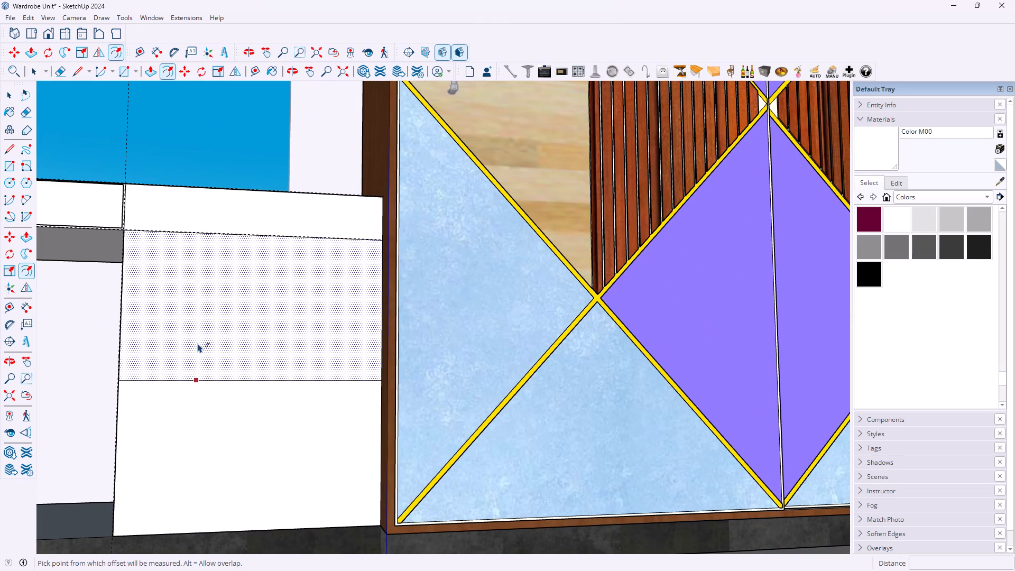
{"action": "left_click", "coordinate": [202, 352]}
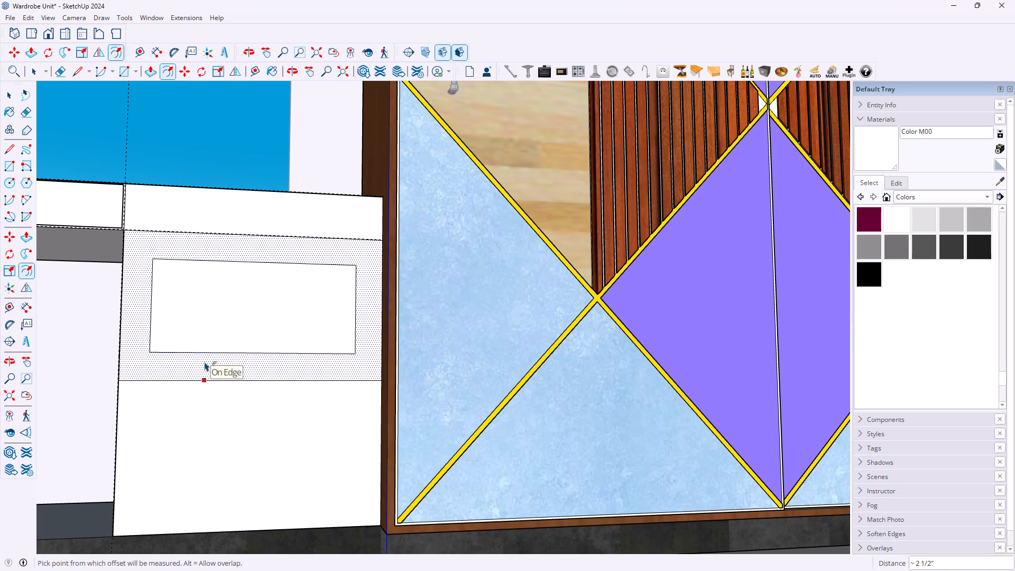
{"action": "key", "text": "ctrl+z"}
Offset the outline of the upper rectangle beside the wardrobe inward by 5 mm.
{"action": "left_click", "coordinate": [207, 377]}
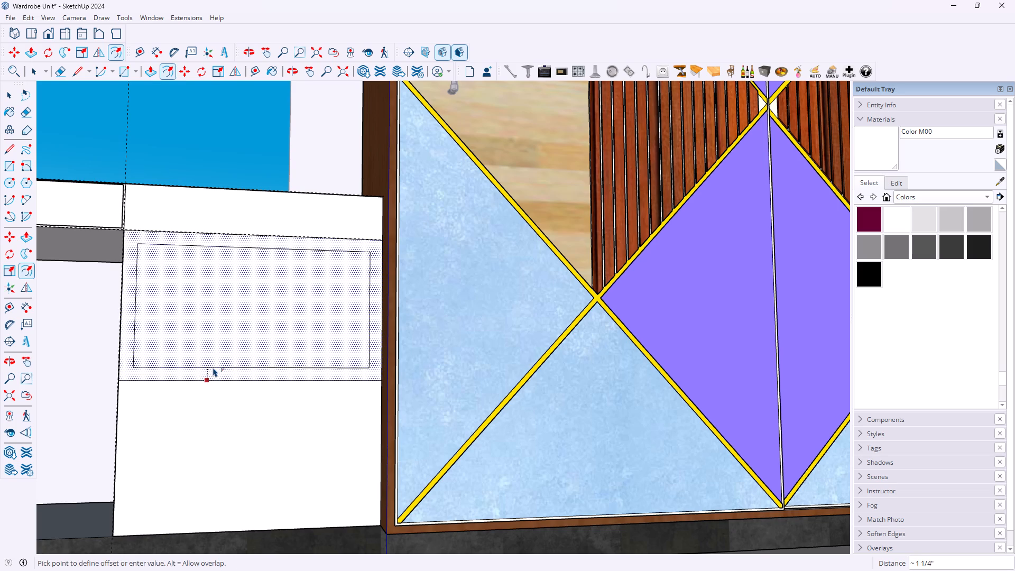
{"action": "key", "text": "5"}
{"action": "type", "text": "mm"}
{"action": "key", "text": "Return"}
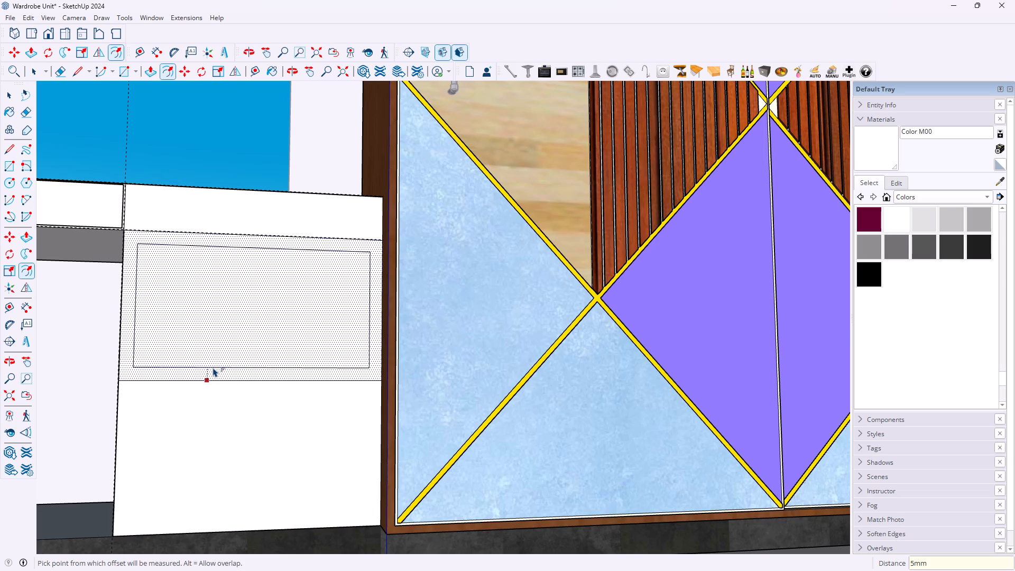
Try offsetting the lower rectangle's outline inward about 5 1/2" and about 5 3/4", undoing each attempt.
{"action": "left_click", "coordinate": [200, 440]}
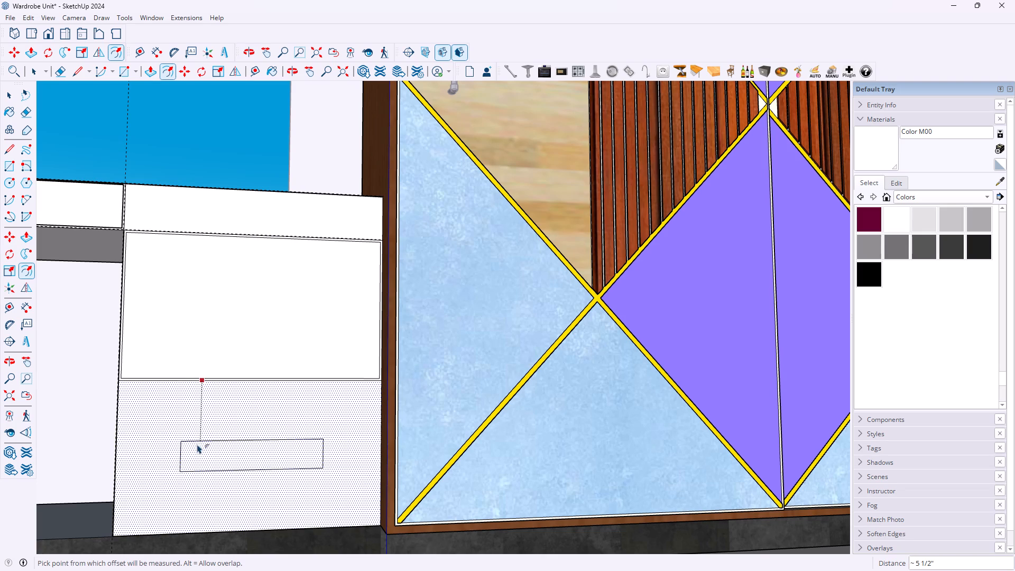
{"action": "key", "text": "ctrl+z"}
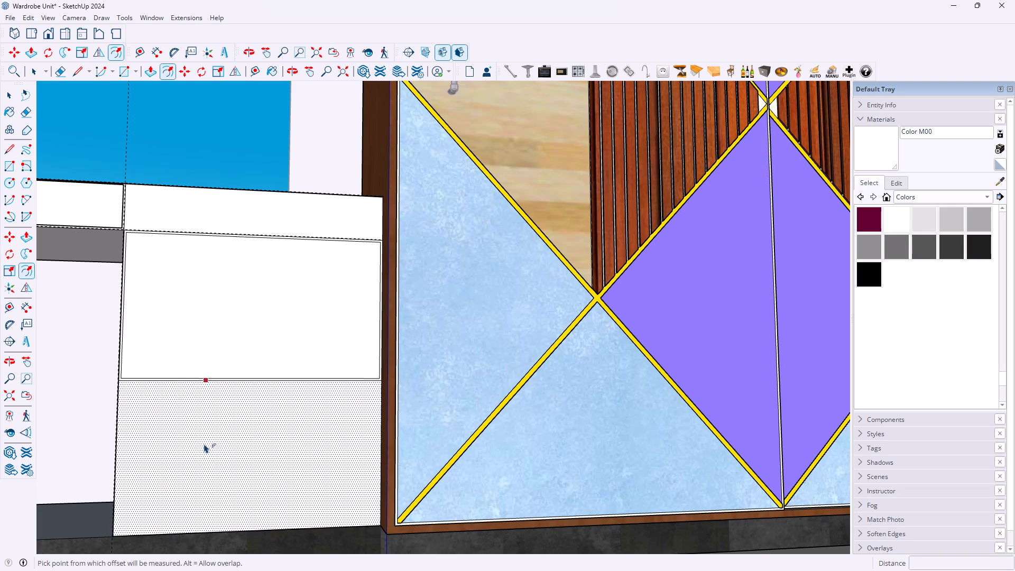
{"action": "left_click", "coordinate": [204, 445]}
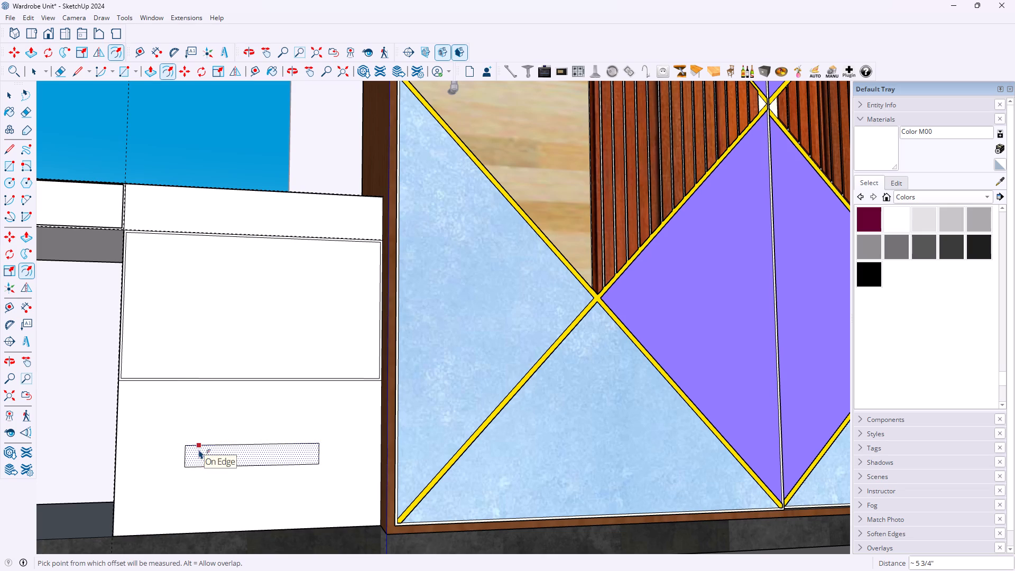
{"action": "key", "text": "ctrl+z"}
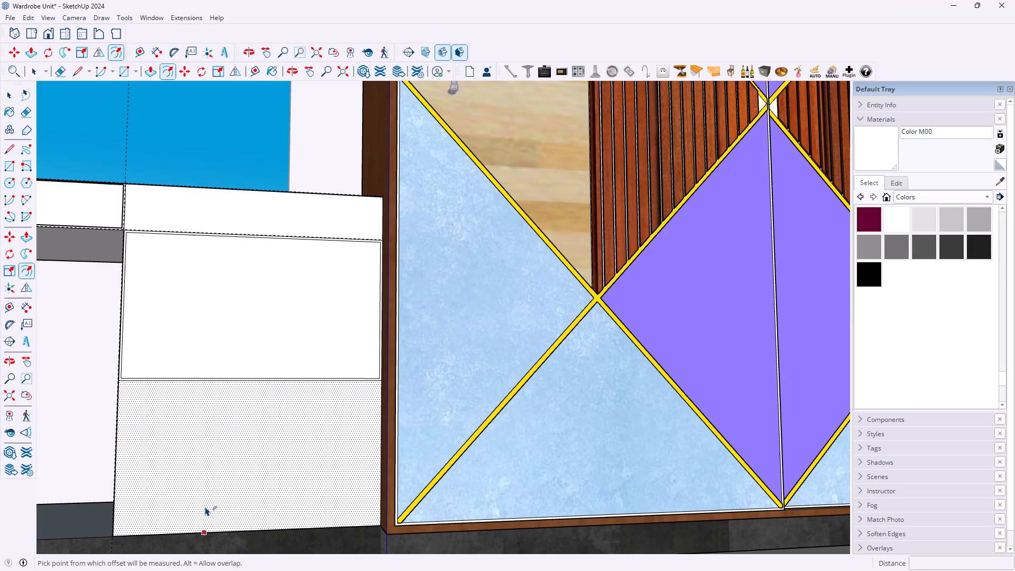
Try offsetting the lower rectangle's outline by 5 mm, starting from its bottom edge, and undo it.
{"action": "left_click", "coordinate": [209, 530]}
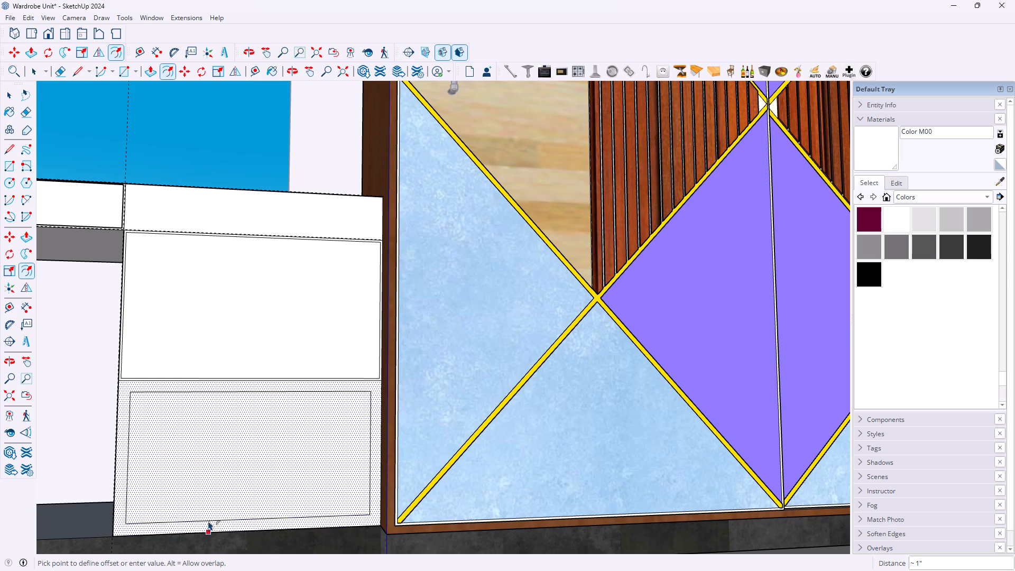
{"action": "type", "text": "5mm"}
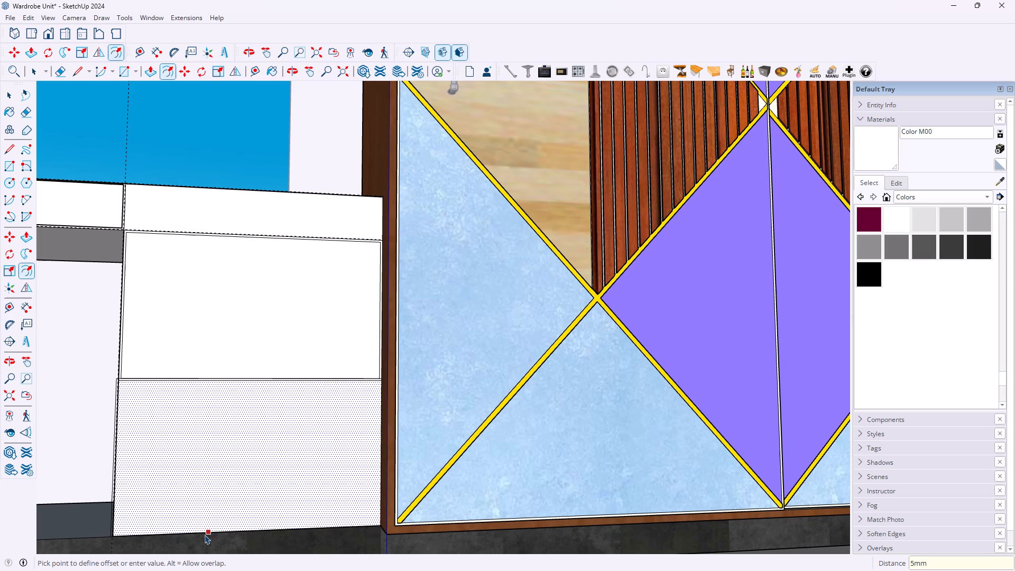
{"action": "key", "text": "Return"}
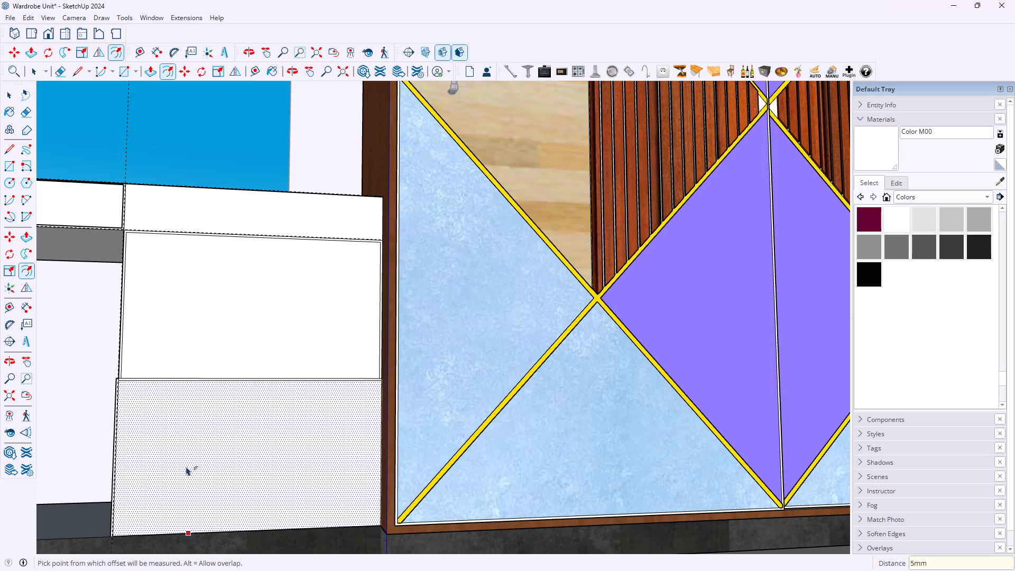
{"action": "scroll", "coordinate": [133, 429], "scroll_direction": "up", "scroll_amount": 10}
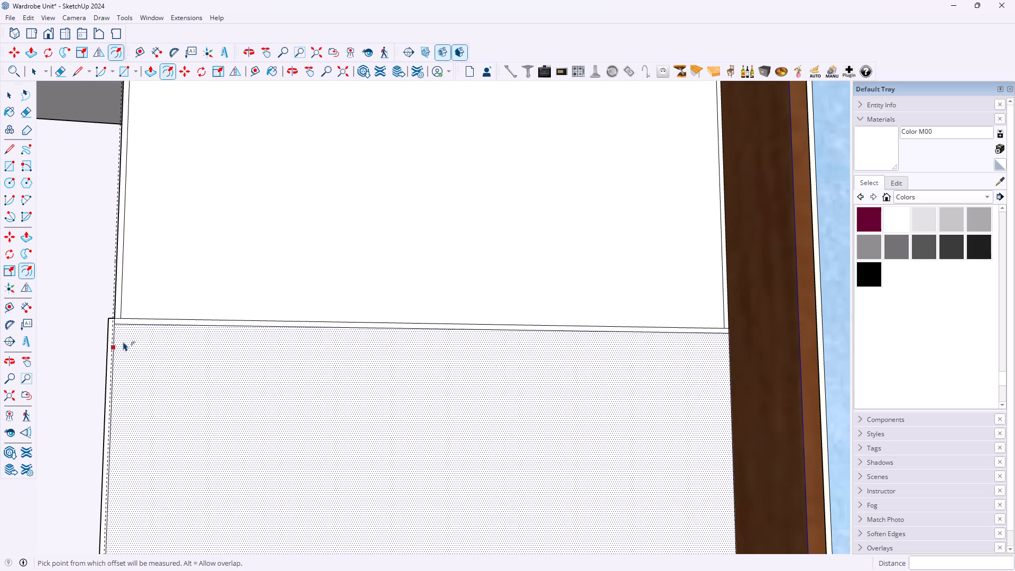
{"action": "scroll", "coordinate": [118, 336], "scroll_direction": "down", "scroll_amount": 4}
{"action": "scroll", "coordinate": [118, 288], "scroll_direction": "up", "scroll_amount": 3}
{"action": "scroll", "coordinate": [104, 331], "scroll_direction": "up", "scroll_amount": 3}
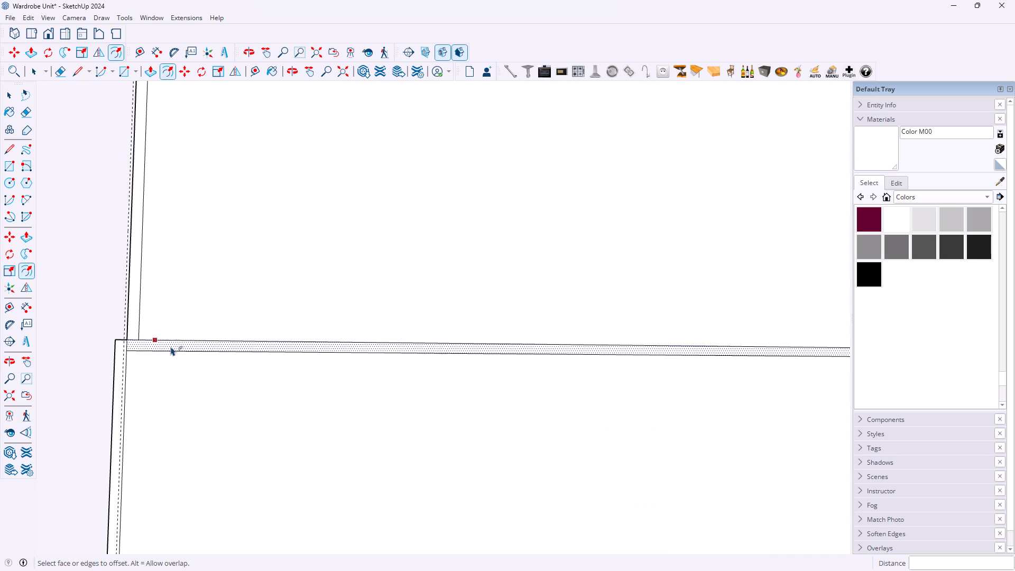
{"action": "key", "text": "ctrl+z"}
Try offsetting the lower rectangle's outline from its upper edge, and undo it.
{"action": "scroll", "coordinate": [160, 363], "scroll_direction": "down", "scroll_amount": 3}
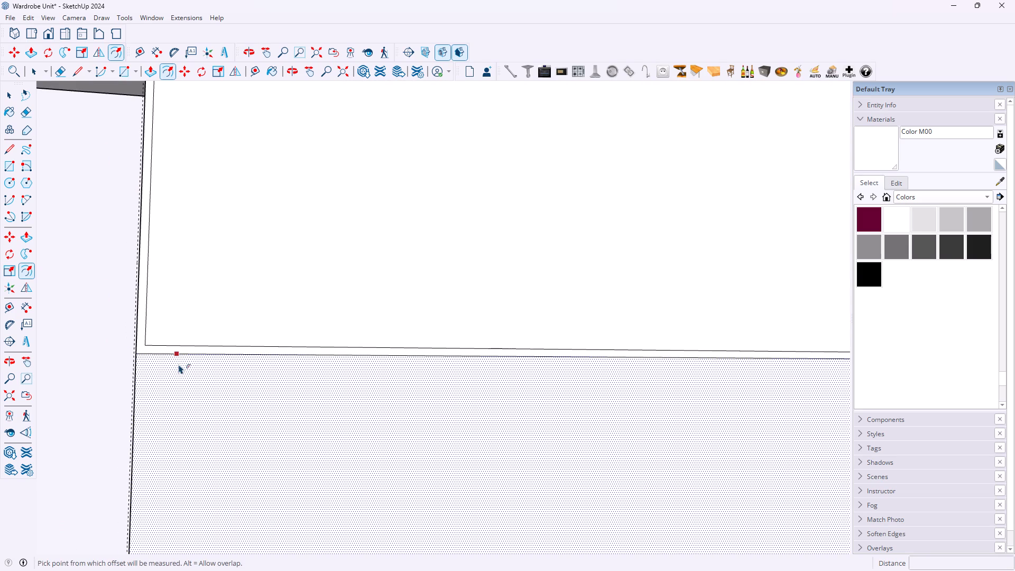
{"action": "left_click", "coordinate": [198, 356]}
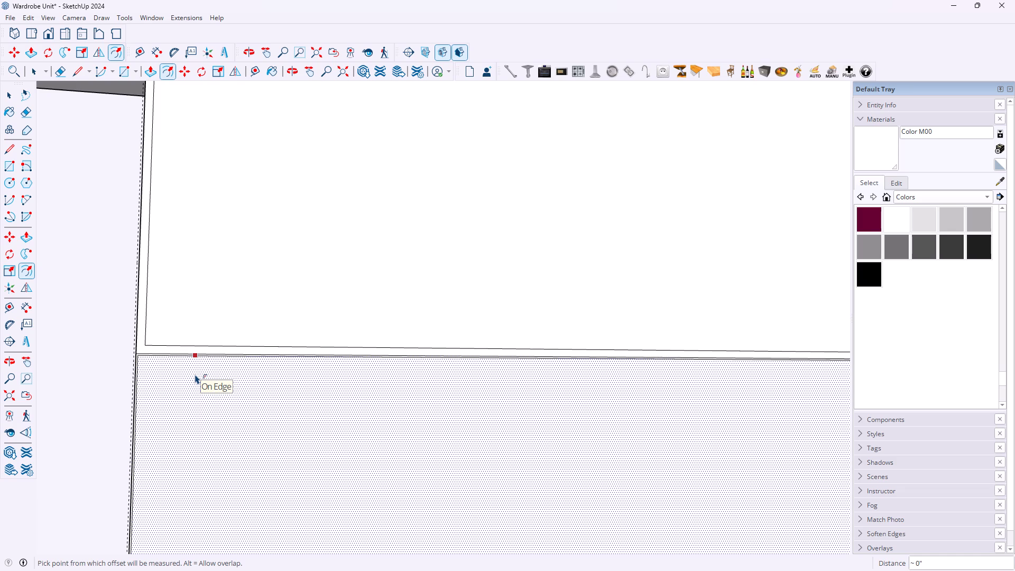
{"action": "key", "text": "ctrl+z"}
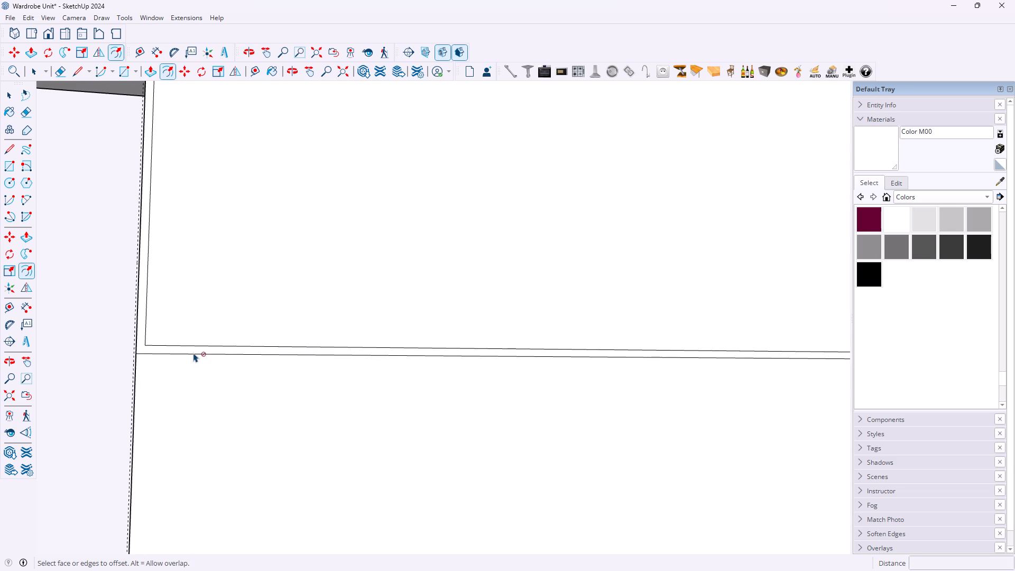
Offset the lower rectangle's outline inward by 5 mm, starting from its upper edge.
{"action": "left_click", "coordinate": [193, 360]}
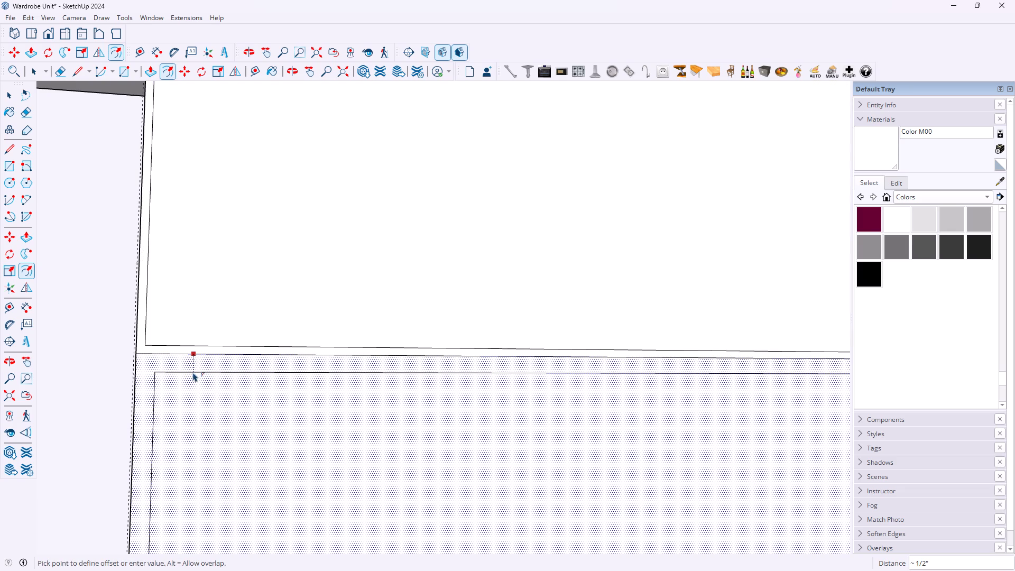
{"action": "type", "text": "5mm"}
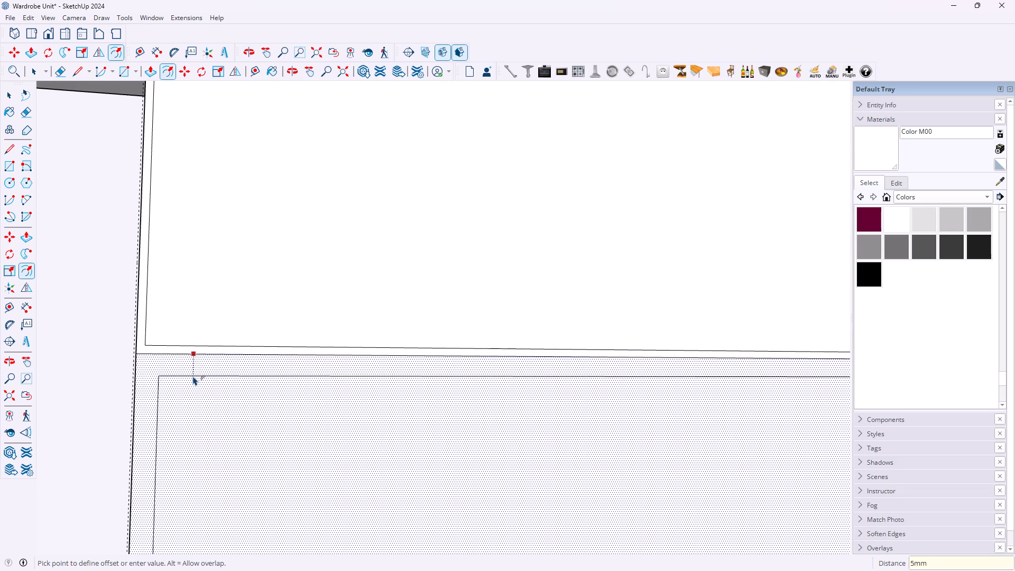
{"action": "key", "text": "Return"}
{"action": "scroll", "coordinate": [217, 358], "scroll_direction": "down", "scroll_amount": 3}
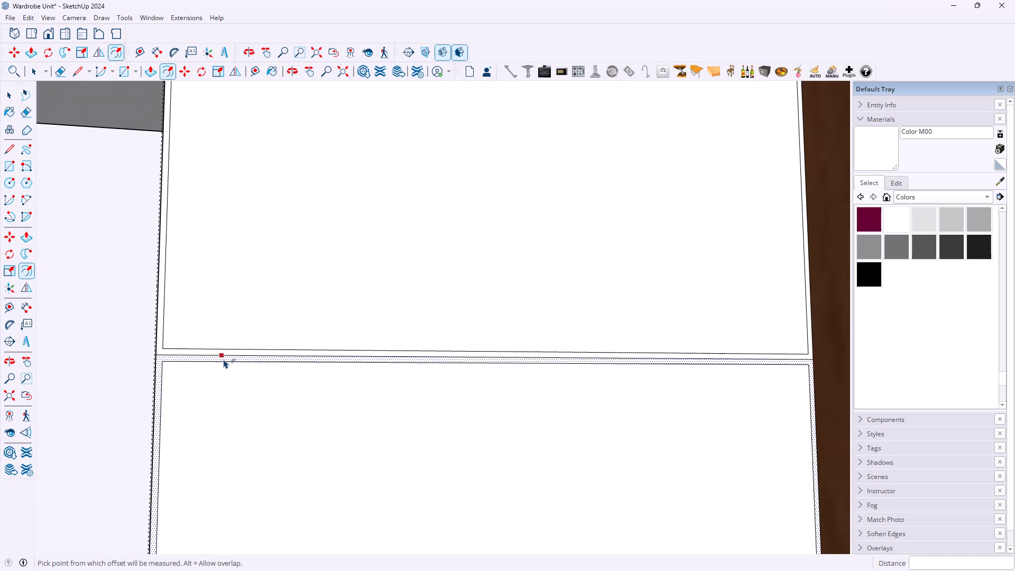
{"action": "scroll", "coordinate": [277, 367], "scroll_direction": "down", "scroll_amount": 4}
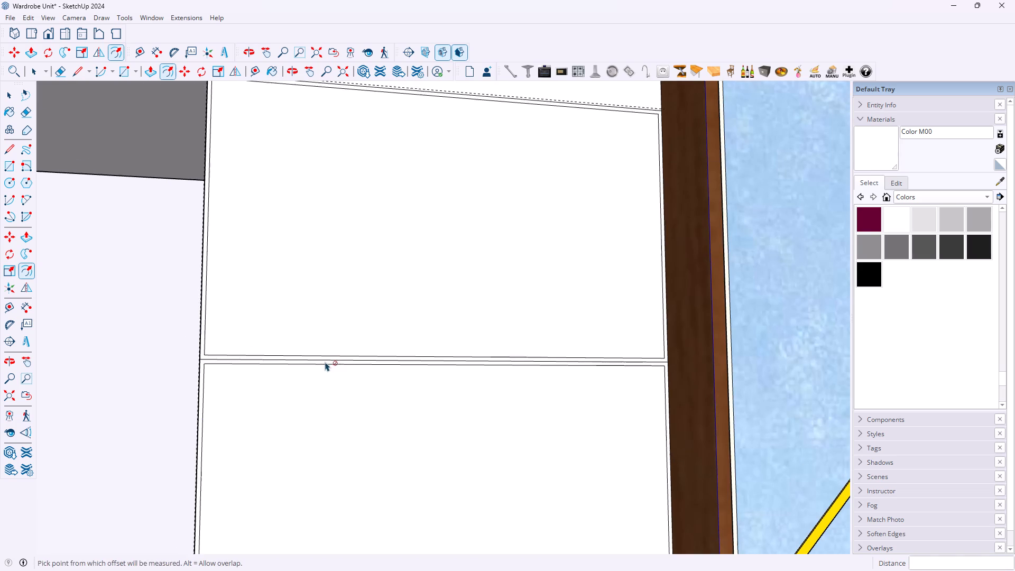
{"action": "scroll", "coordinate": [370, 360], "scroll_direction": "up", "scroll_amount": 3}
Undo the 5 mm inward offsets of both the lower and the upper rectangle.
{"action": "key", "text": "ctrl+z"}
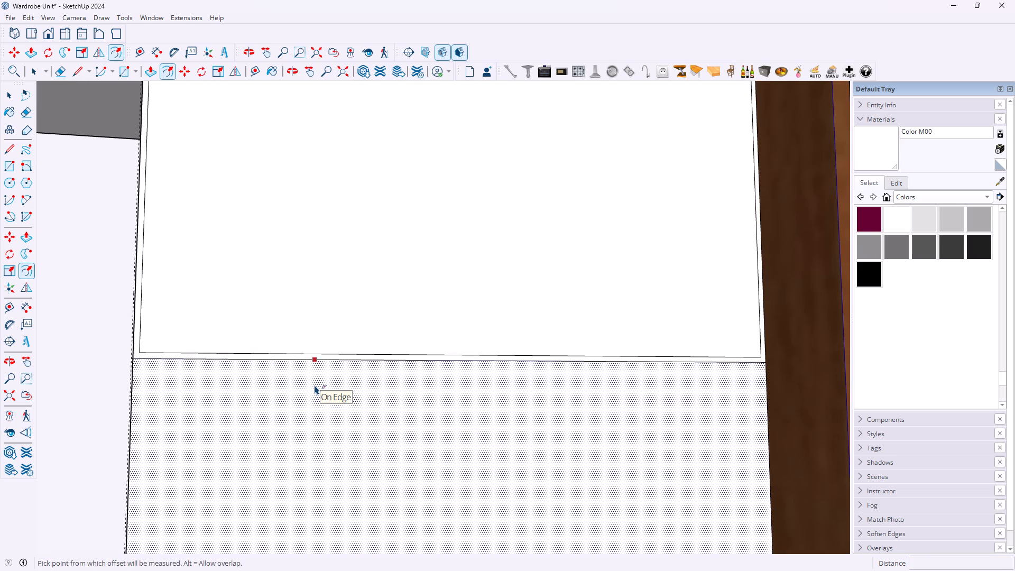
{"action": "key", "text": "ctrl+z"}
Copy the upper rectangle's vertical edge farthest from the wardrobe 5 mm inward, toward the wardrobe.
{"action": "scroll", "coordinate": [299, 316], "scroll_direction": "up", "scroll_amount": 1}
{"action": "scroll", "coordinate": [299, 316], "scroll_direction": "down", "scroll_amount": 5}
{"action": "scroll", "coordinate": [294, 188], "scroll_direction": "down", "scroll_amount": 5}
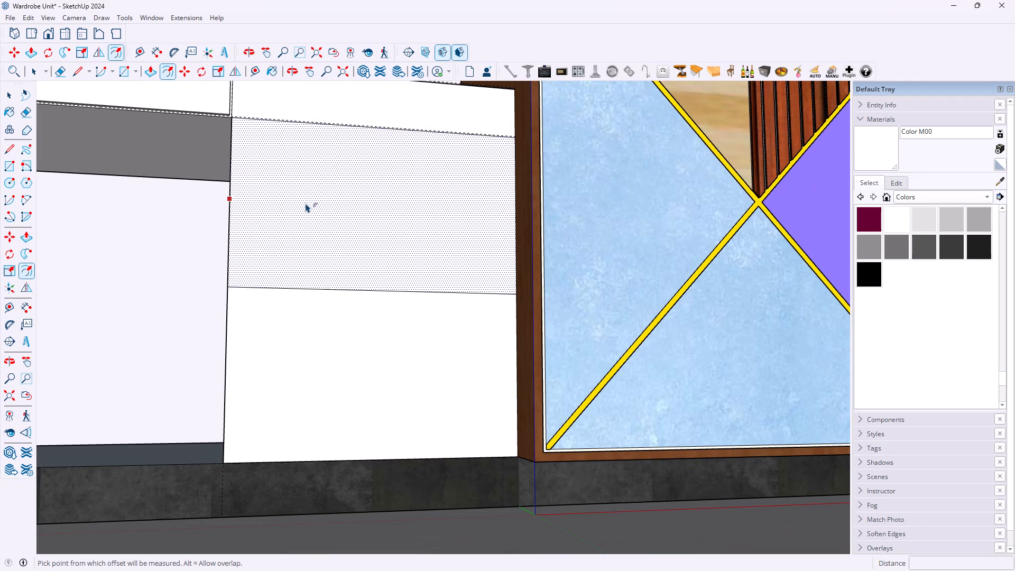
{"action": "key", "text": "space"}
{"action": "scroll", "coordinate": [273, 167], "scroll_direction": "up", "scroll_amount": 4}
{"action": "scroll", "coordinate": [238, 105], "scroll_direction": "up", "scroll_amount": 3}
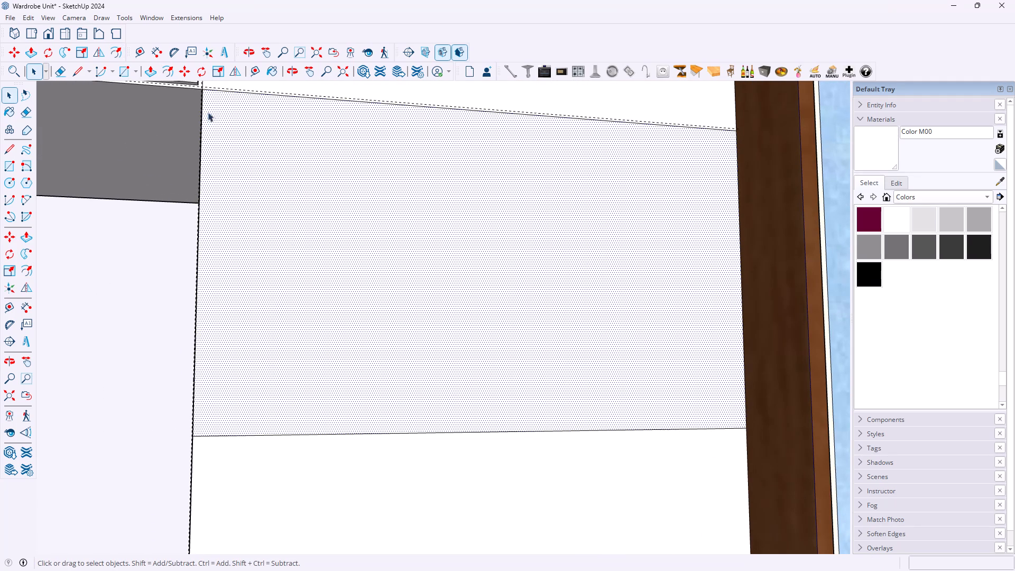
{"action": "left_click", "coordinate": [201, 117]}
{"action": "left_click", "coordinate": [201, 120]}
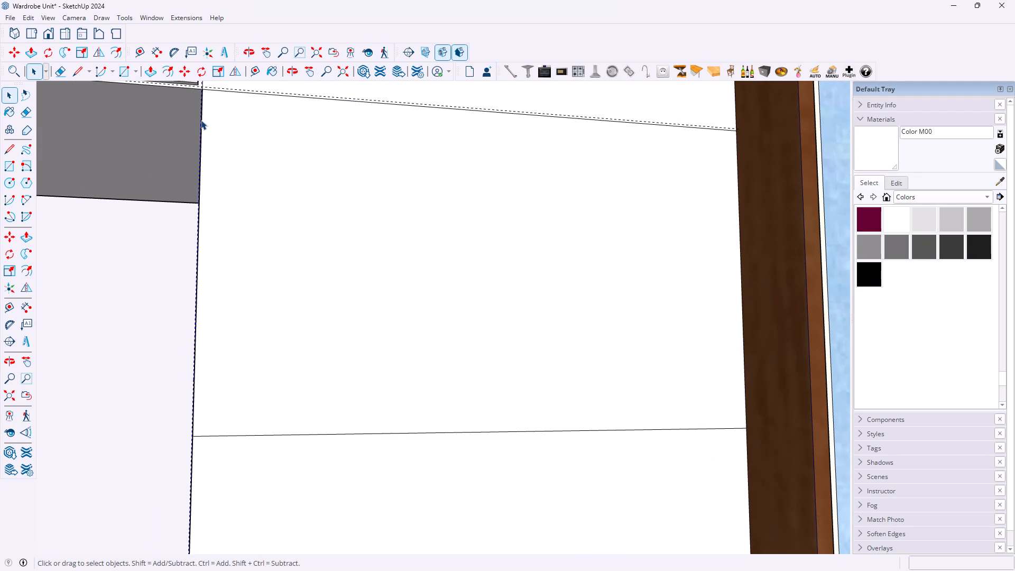
{"action": "left_click", "coordinate": [201, 124]}
{"action": "left_click", "coordinate": [201, 124]}
{"action": "triple_click", "coordinate": [303, 195]}
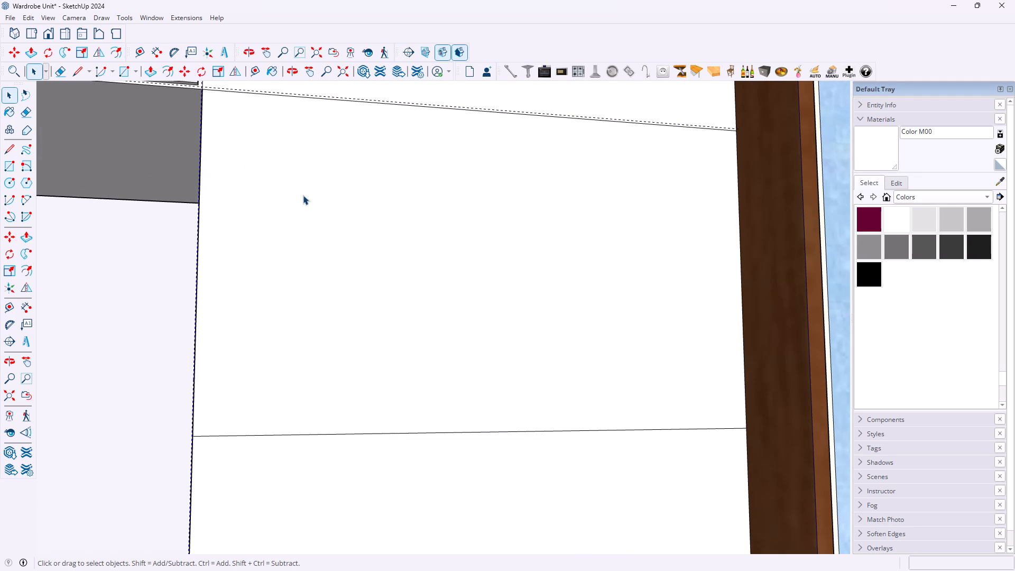
{"action": "left_click", "coordinate": [298, 195]}
{"action": "scroll", "coordinate": [285, 199], "scroll_direction": "up", "scroll_amount": 4}
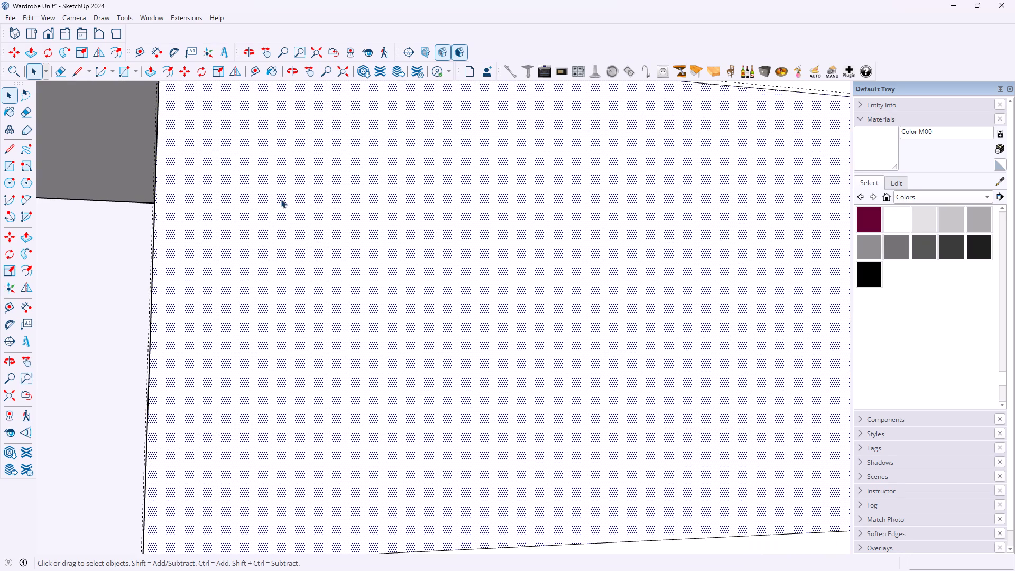
{"action": "left_click", "coordinate": [155, 196]}
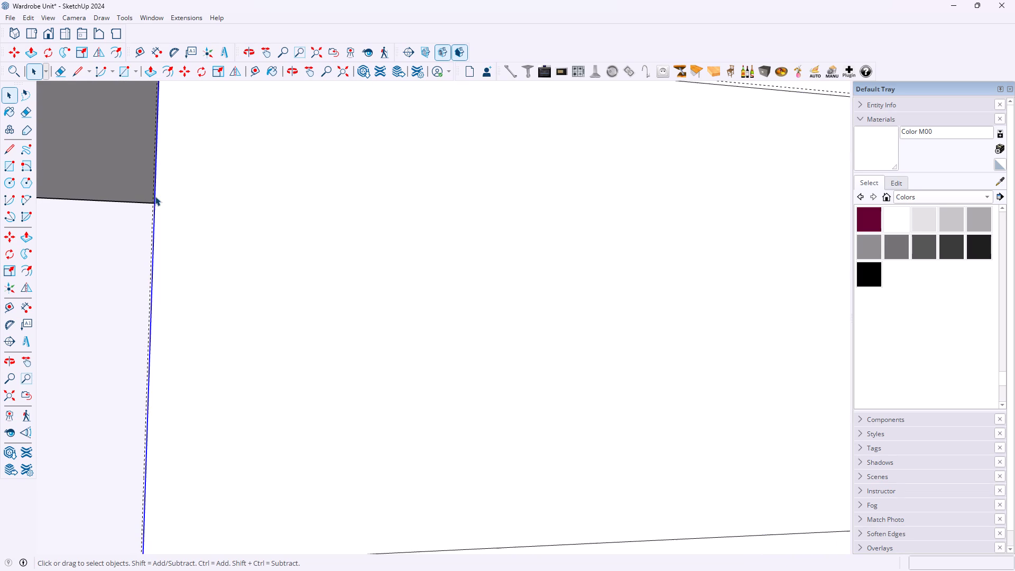
{"action": "middle_click_drag", "start_coordinate": [271, 270], "coordinate": [196, 274]}
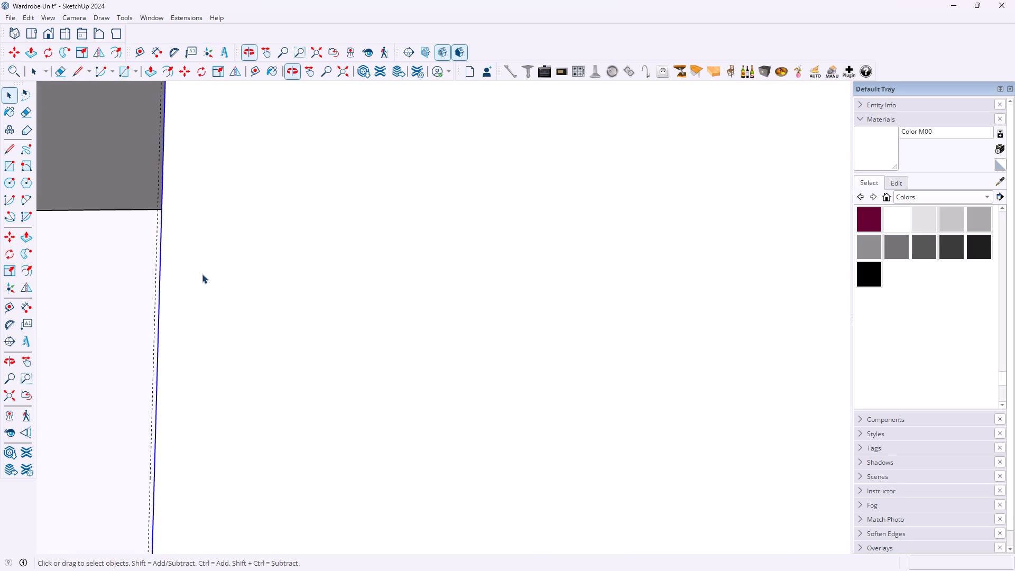
{"action": "key", "text": "m"}
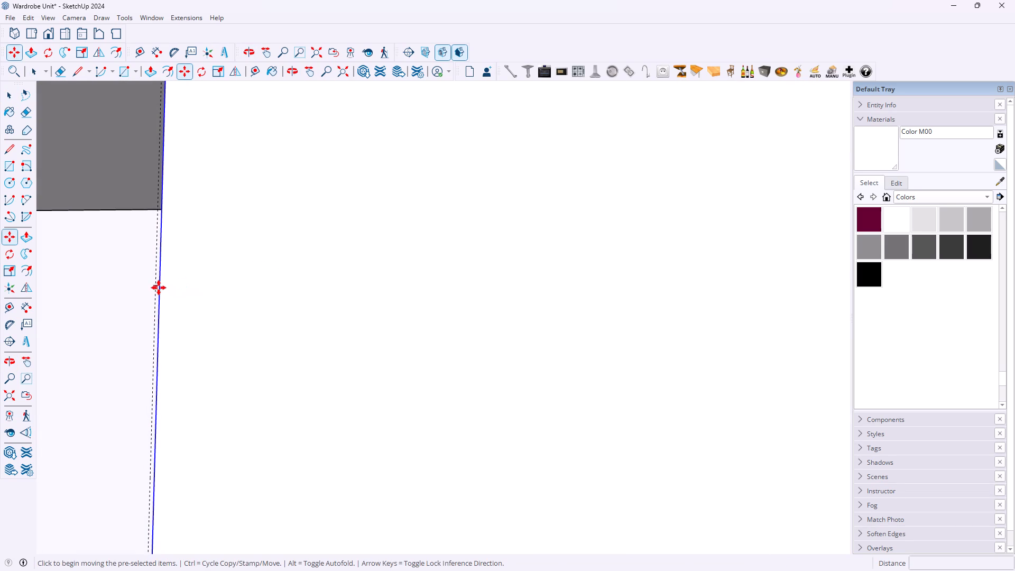
{"action": "left_click", "coordinate": [161, 286]}
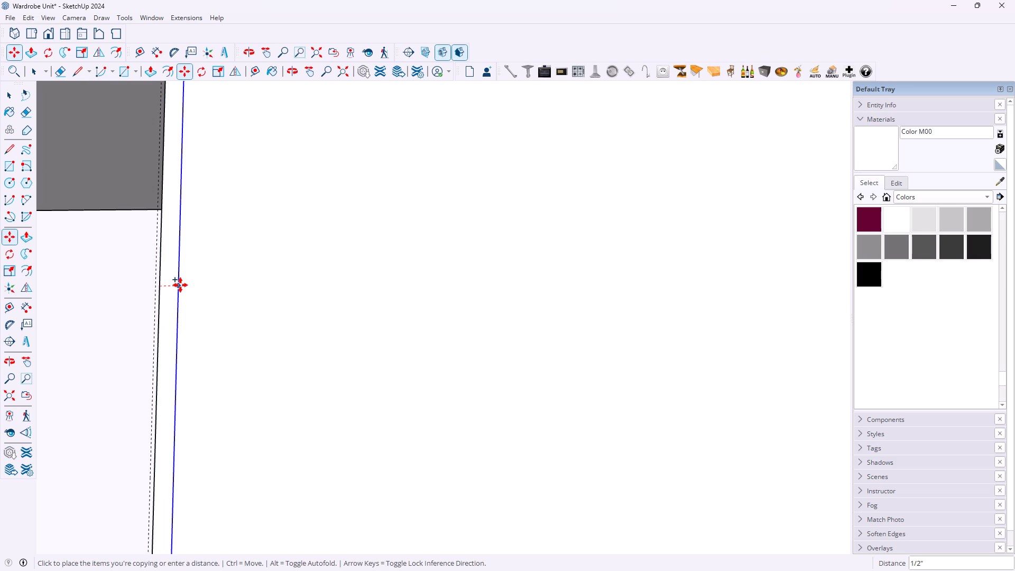
{"action": "key", "text": "5"}
{"action": "type", "text": "mm"}
{"action": "key", "text": "Return"}
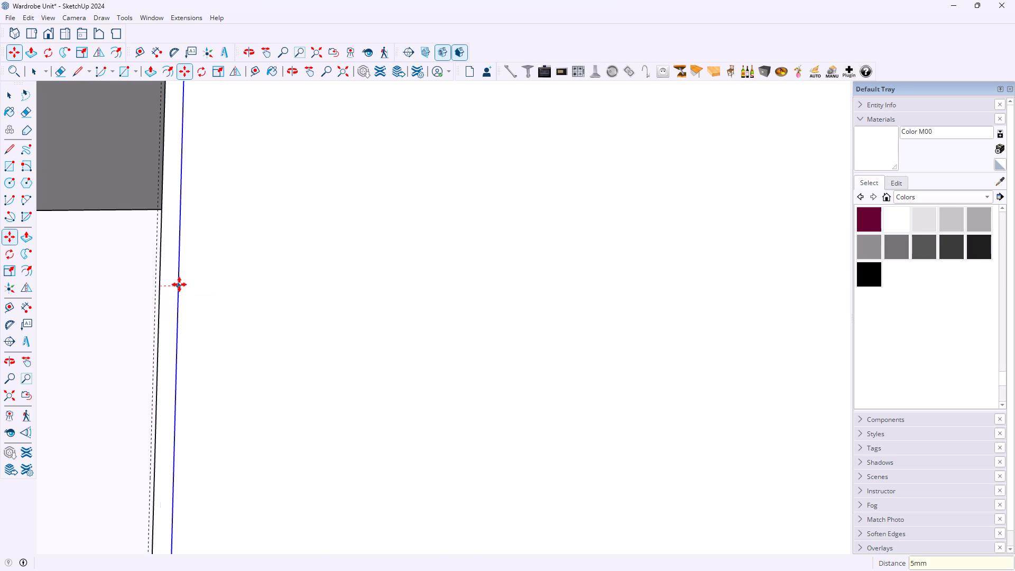
Copy the upper rectangle's top edge 5 mm downward, into the drawer front.
{"action": "scroll", "coordinate": [173, 291], "scroll_direction": "down", "scroll_amount": 5}
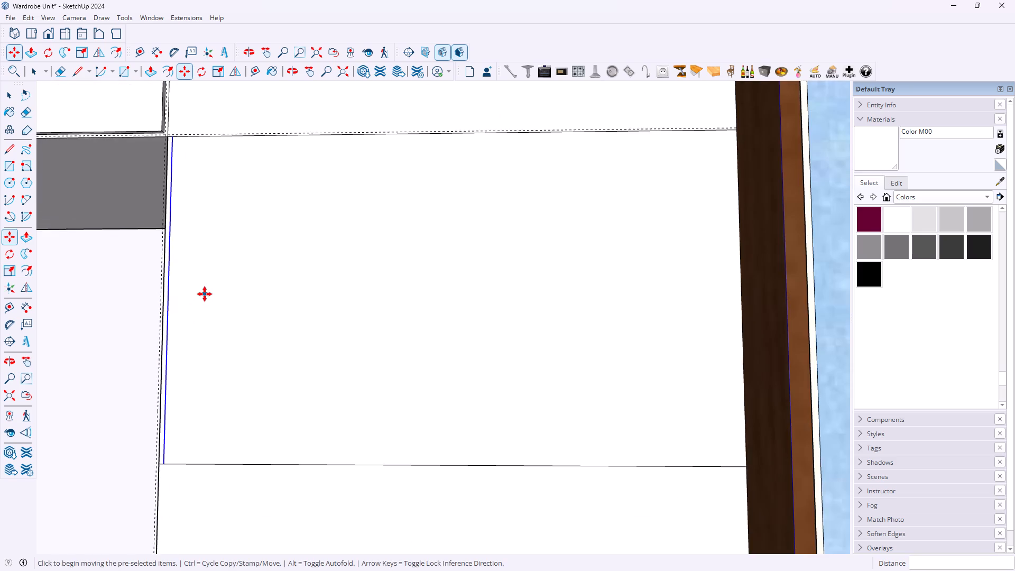
{"action": "scroll", "coordinate": [205, 294], "scroll_direction": "down", "scroll_amount": 2}
{"action": "scroll", "coordinate": [328, 169], "scroll_direction": "up", "scroll_amount": 4}
{"action": "key", "text": "space"}
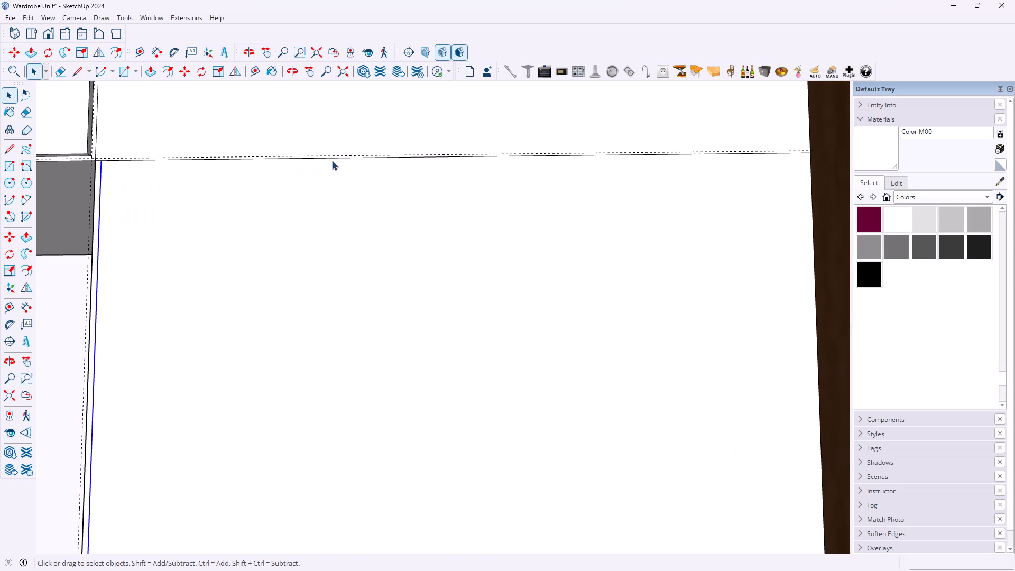
{"action": "scroll", "coordinate": [332, 160], "scroll_direction": "up", "scroll_amount": 3}
{"action": "left_click", "coordinate": [334, 157]}
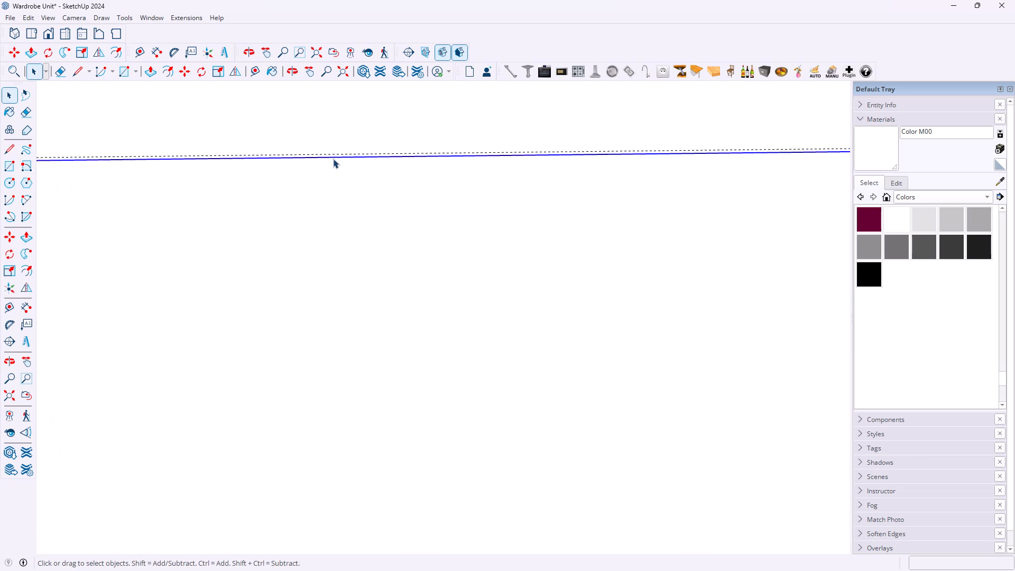
{"action": "scroll", "coordinate": [324, 173], "scroll_direction": "down", "scroll_amount": 5}
{"action": "scroll", "coordinate": [256, 159], "scroll_direction": "up", "scroll_amount": 5}
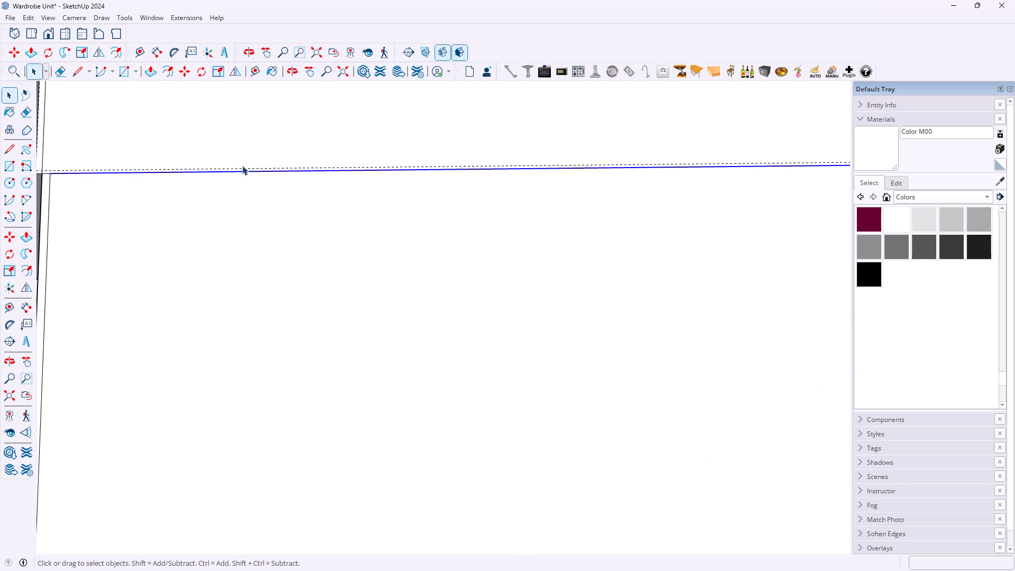
{"action": "key", "text": "m"}
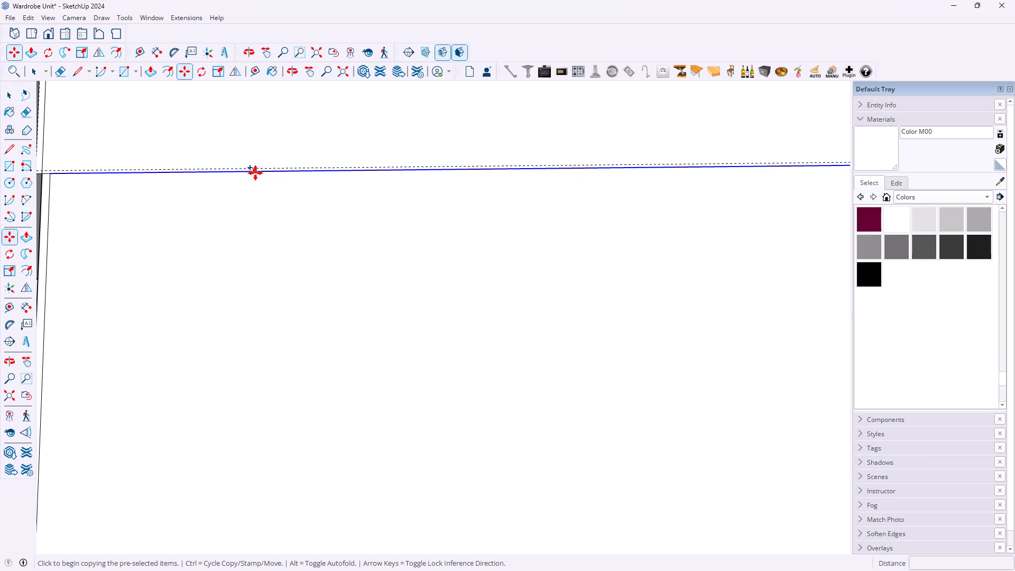
{"action": "left_click", "coordinate": [256, 171]}
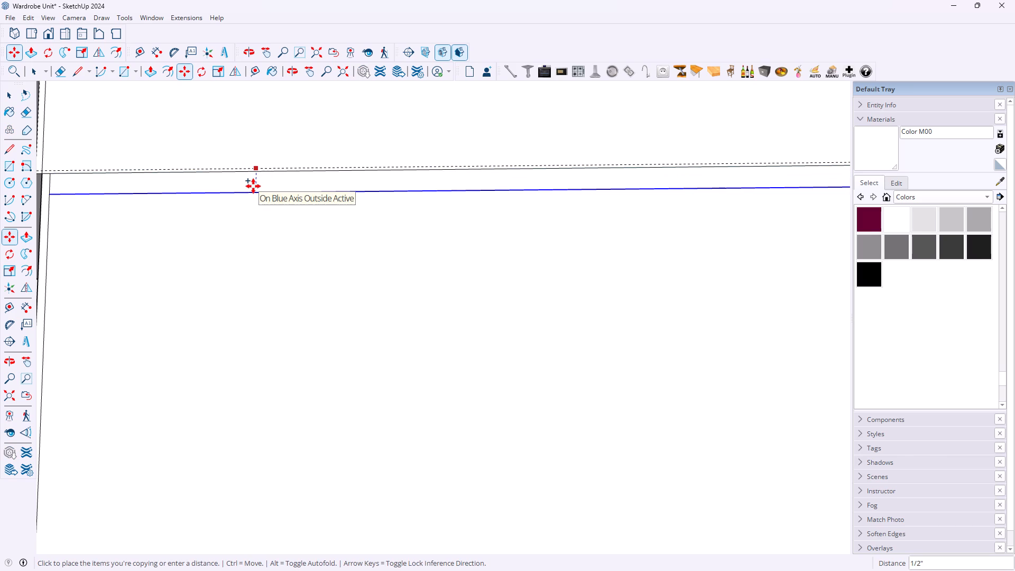
{"action": "key", "text": "5"}
{"action": "type", "text": "mm"}
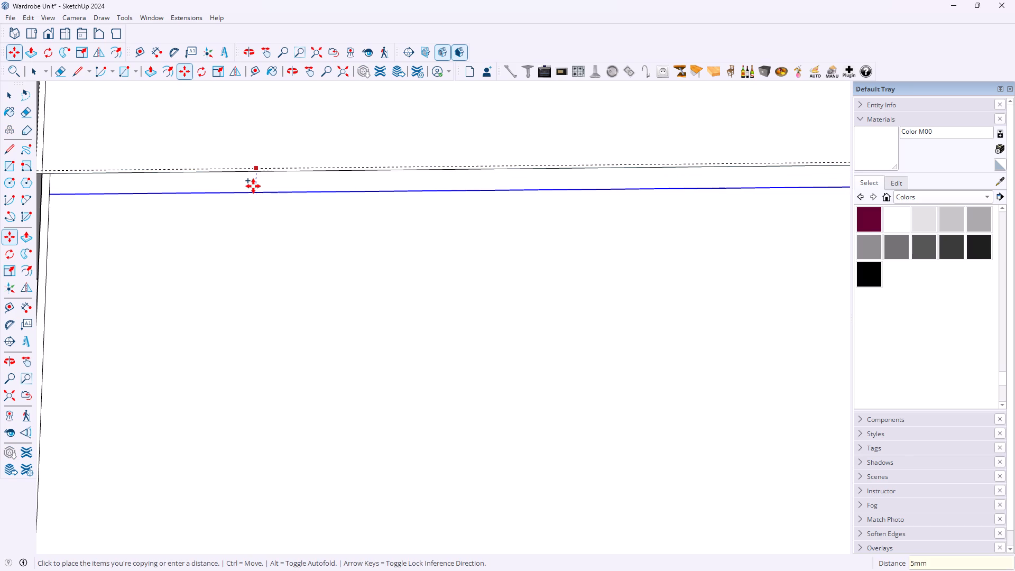
{"action": "key", "text": "Return"}
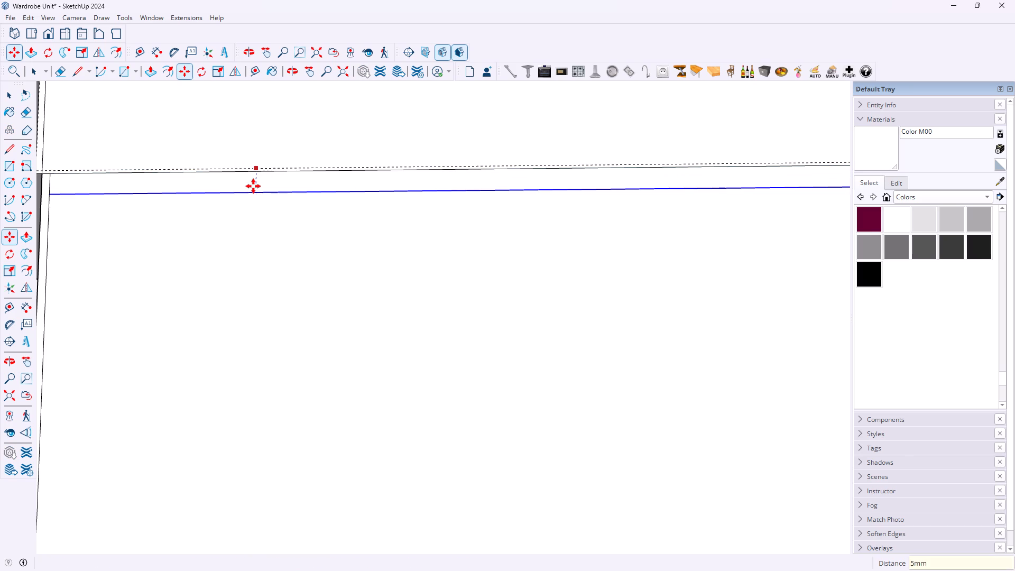
Copy the dividing edge between the upper and lower rectangles 2.5 mm upward.
{"action": "scroll", "coordinate": [253, 187], "scroll_direction": "down", "scroll_amount": 8}
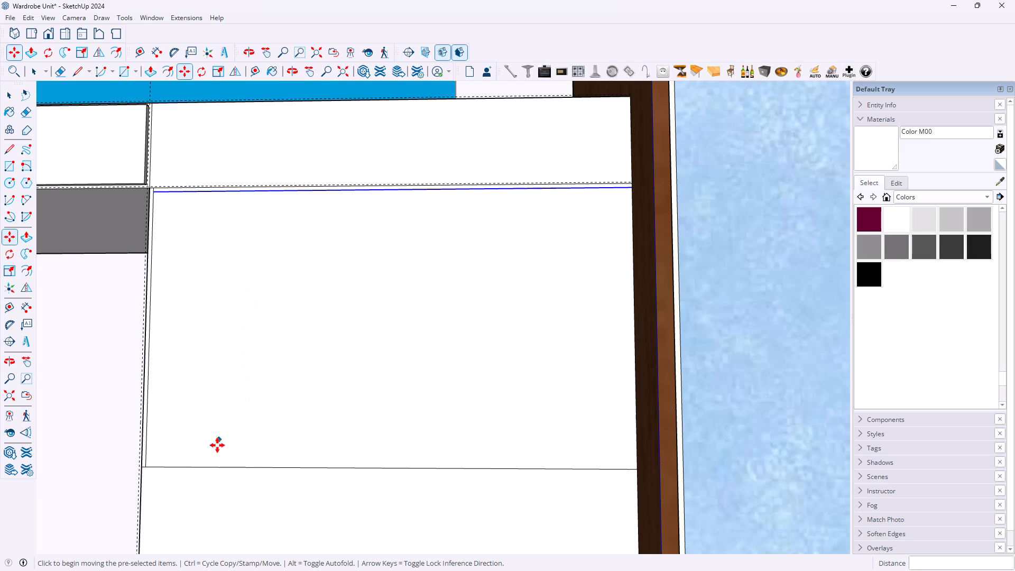
{"action": "scroll", "coordinate": [210, 469], "scroll_direction": "up", "scroll_amount": 1}
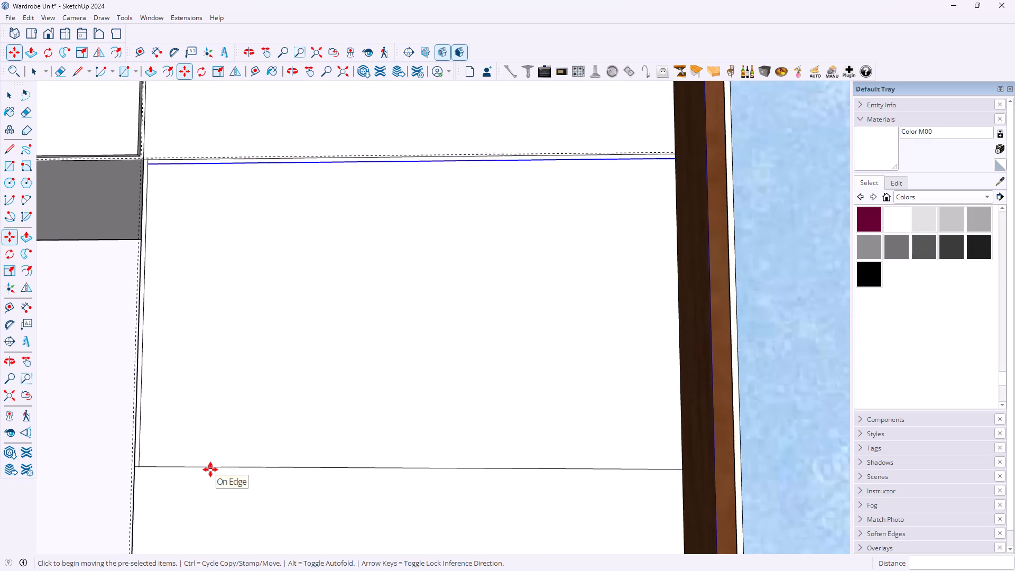
{"action": "scroll", "coordinate": [210, 469], "scroll_direction": "up", "scroll_amount": 2}
{"action": "key", "text": "space"}
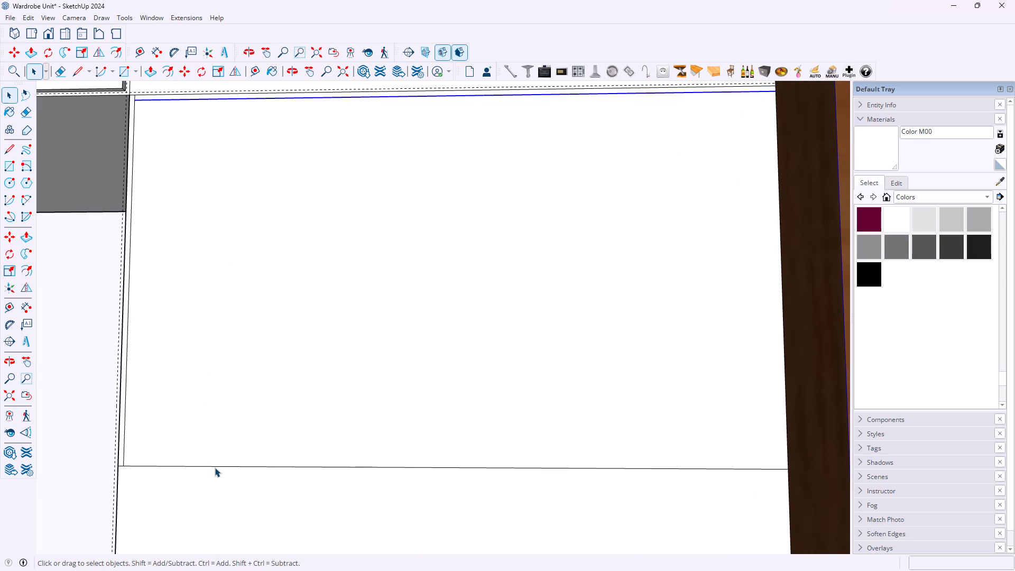
{"action": "left_click", "coordinate": [217, 466]}
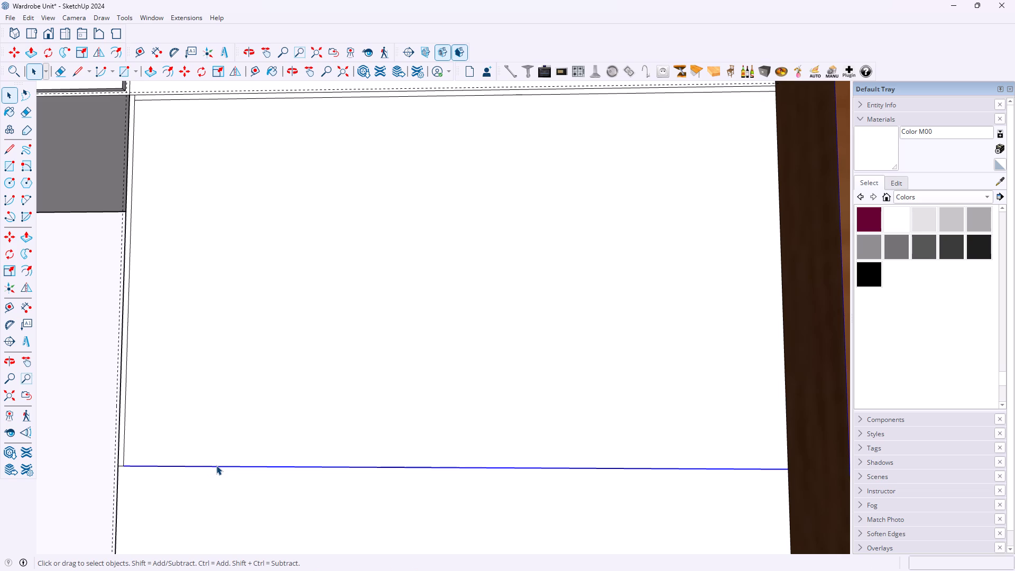
{"action": "key", "text": "m"}
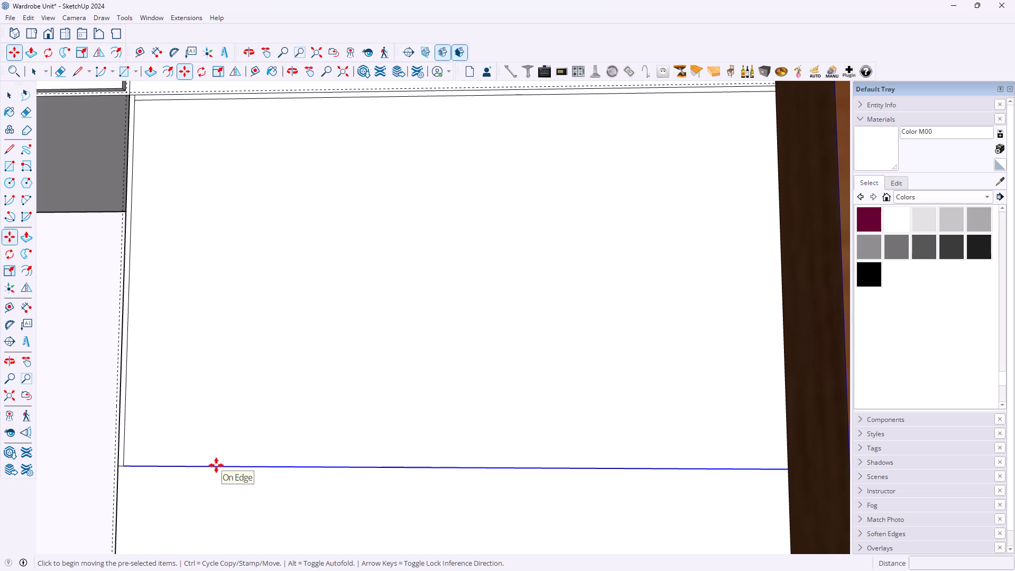
{"action": "left_click", "coordinate": [216, 466]}
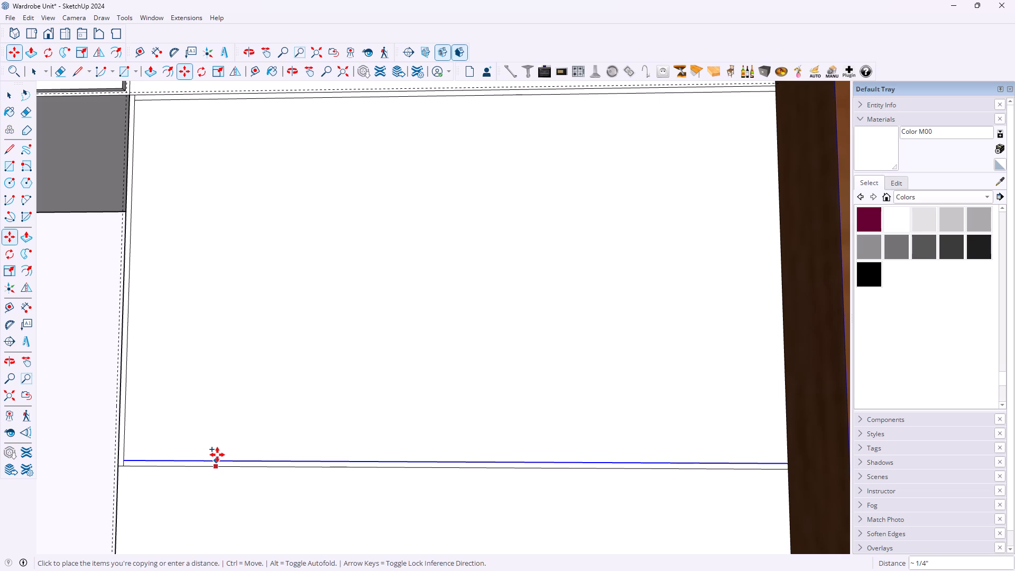
{"action": "type", "text": "2.5mm"}
{"action": "key", "text": "Return"}
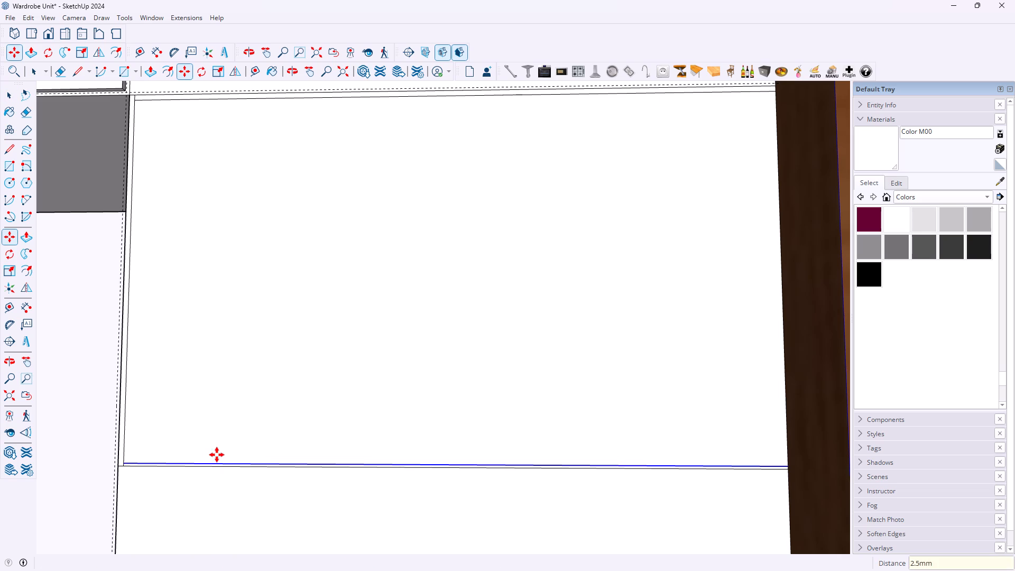
Copy the same dividing edge between the two rectangles 2.5 mm downward.
{"action": "key", "text": "space"}
{"action": "left_click", "coordinate": [154, 465]}
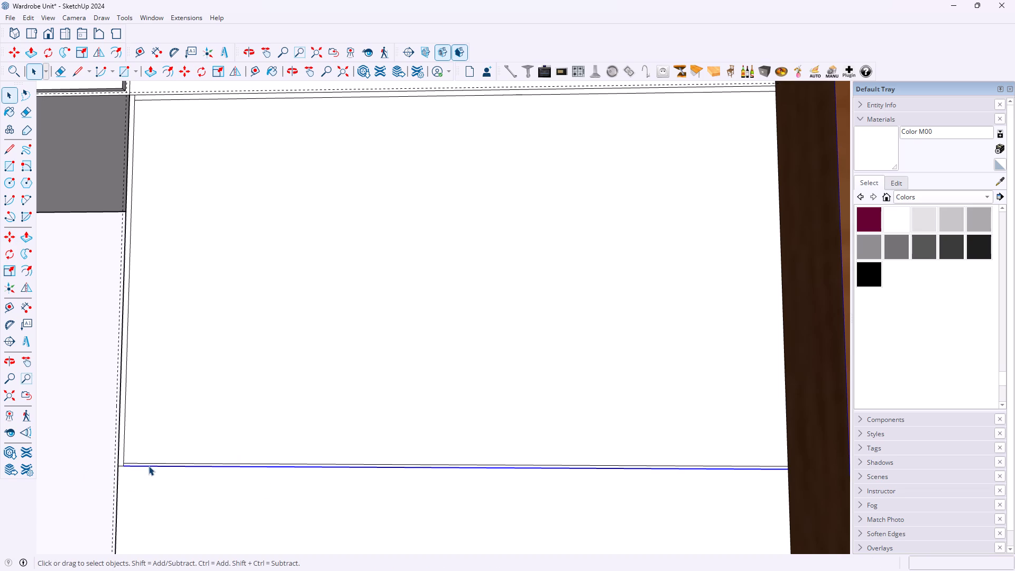
{"action": "key", "text": "m"}
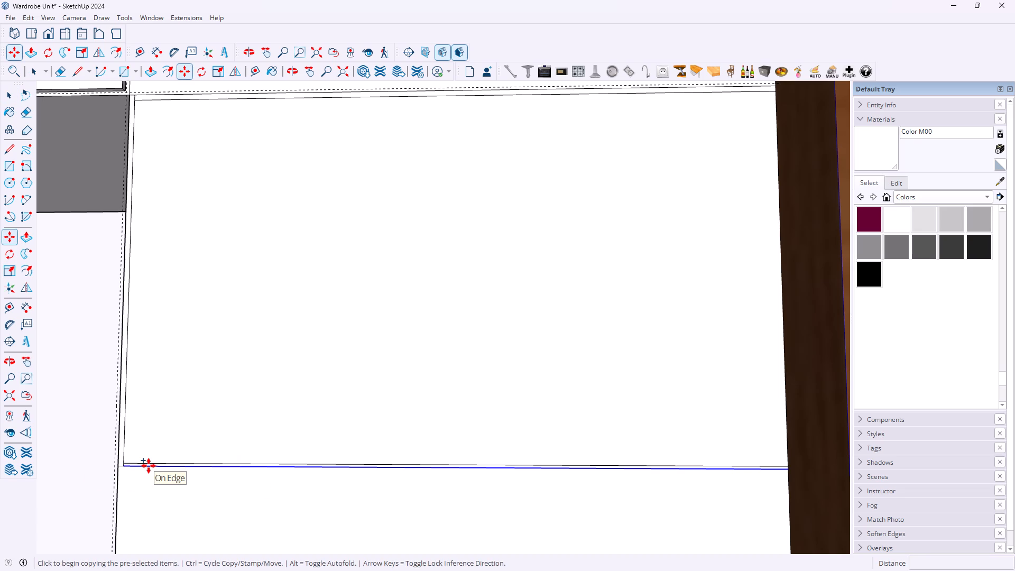
{"action": "left_click", "coordinate": [149, 466]}
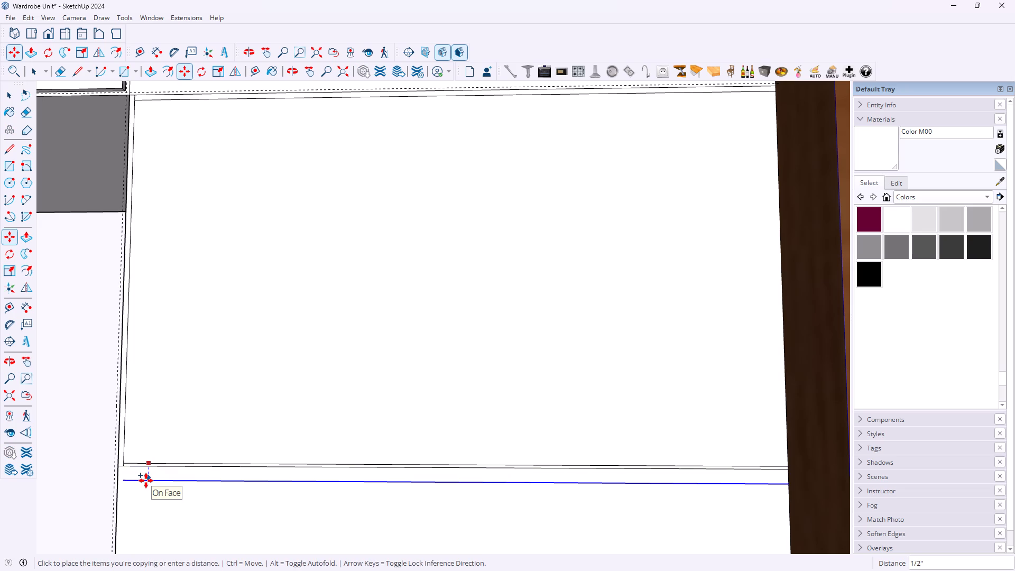
{"action": "key", "text": "space"}
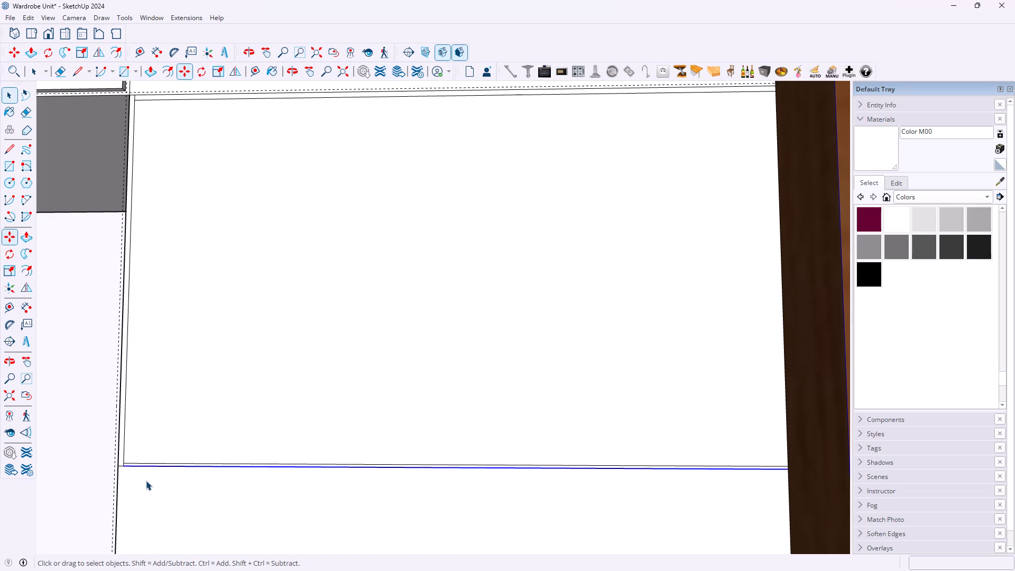
{"action": "scroll", "coordinate": [189, 464], "scroll_direction": "up", "scroll_amount": 4}
{"action": "key", "text": "m"}
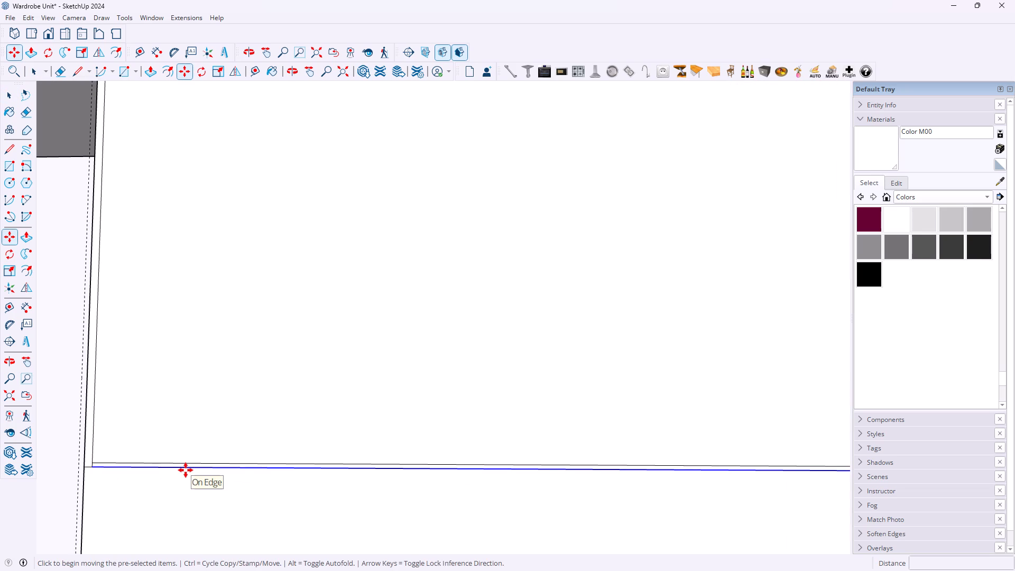
{"action": "scroll", "coordinate": [186, 474], "scroll_direction": "up", "scroll_amount": 6}
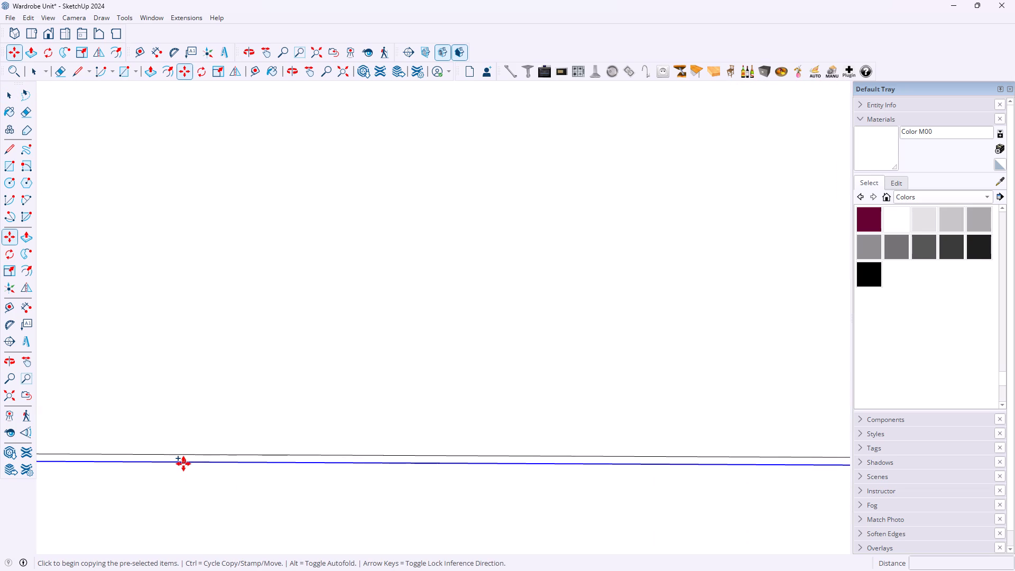
{"action": "left_click", "coordinate": [183, 464]}
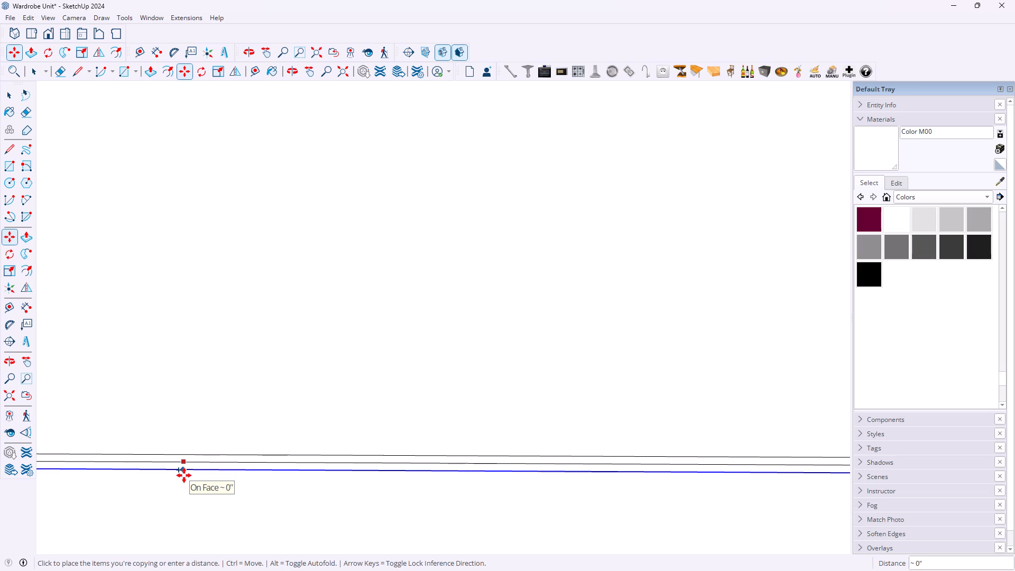
{"action": "type", "text": "2.5mm"}
{"action": "key", "text": "Return"}
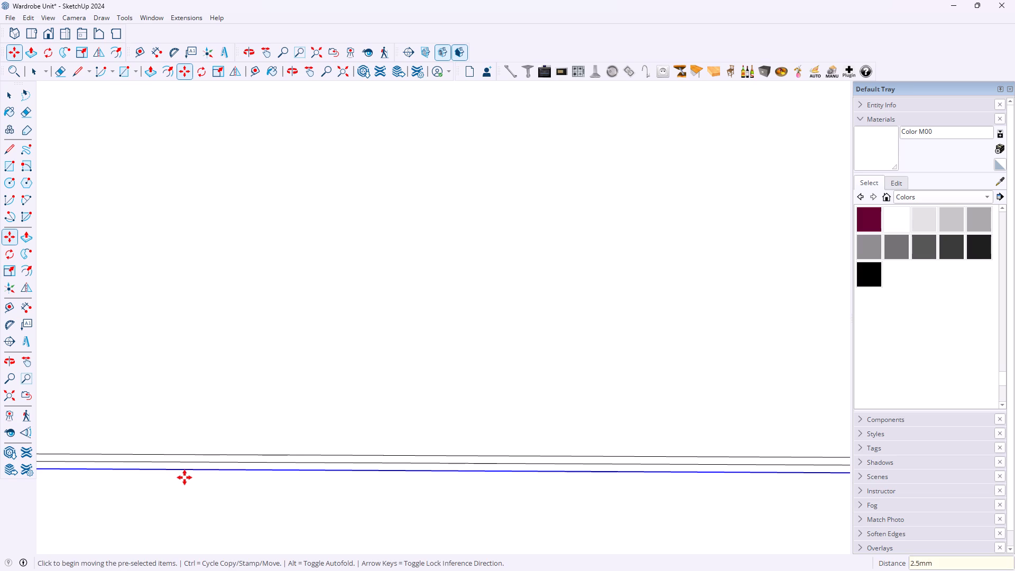
Copy the lower rectangle's vertical edge farthest from the wardrobe 5 mm inward, toward the wardrobe.
{"action": "scroll", "coordinate": [187, 479], "scroll_direction": "down", "scroll_amount": 11}
{"action": "scroll", "coordinate": [259, 495], "scroll_direction": "down", "scroll_amount": 1}
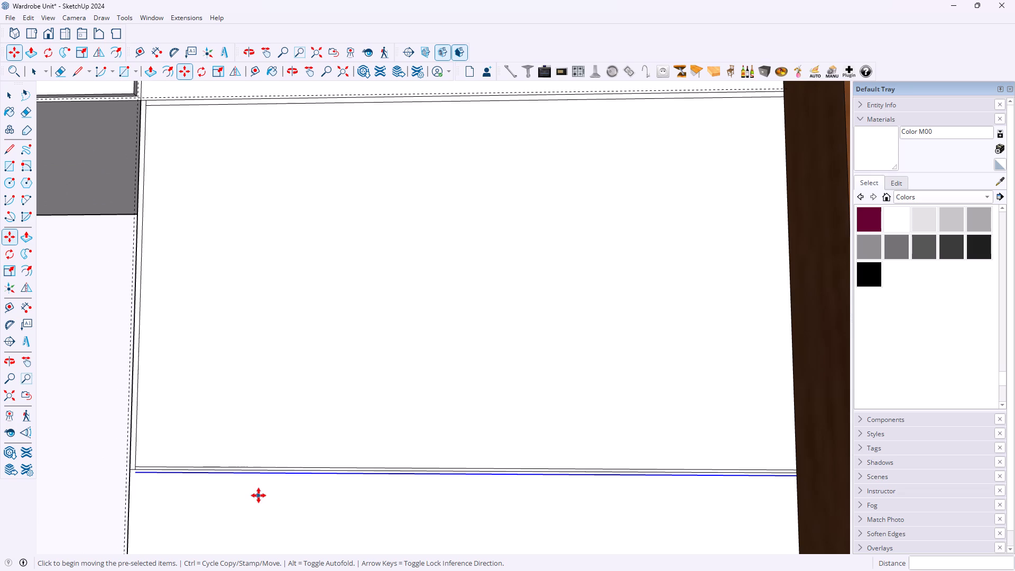
{"action": "scroll", "coordinate": [259, 495], "scroll_direction": "down", "scroll_amount": 3}
{"action": "scroll", "coordinate": [227, 393], "scroll_direction": "down", "scroll_amount": 5}
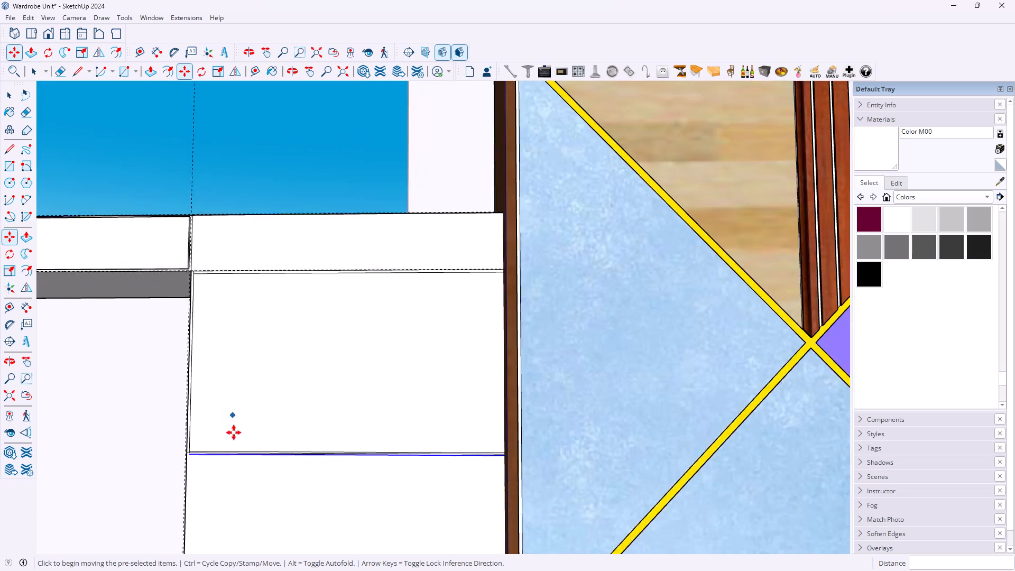
{"action": "scroll", "coordinate": [229, 503], "scroll_direction": "up", "scroll_amount": 9}
{"action": "scroll", "coordinate": [204, 464], "scroll_direction": "up", "scroll_amount": 1}
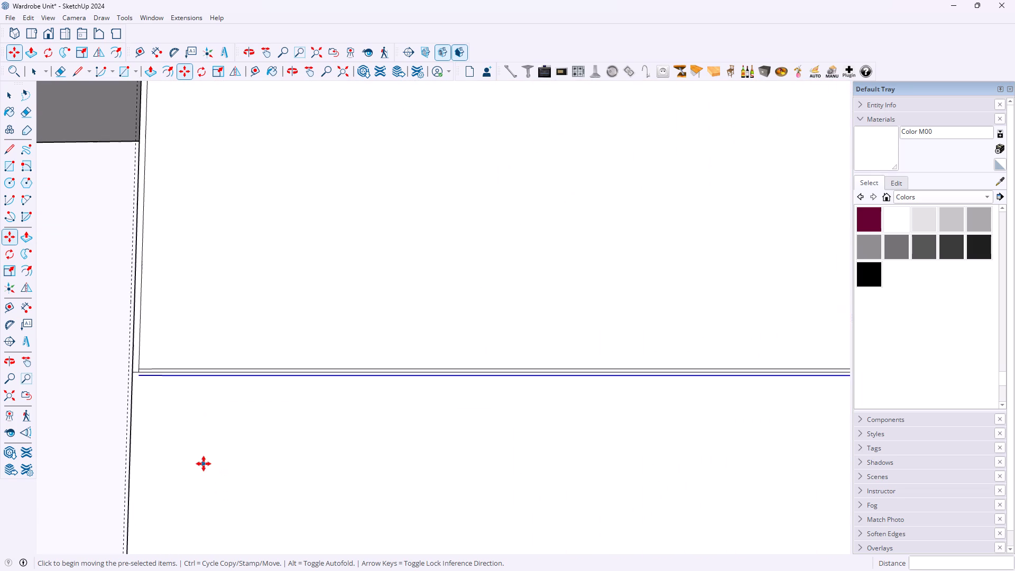
{"action": "scroll", "coordinate": [203, 454], "scroll_direction": "down", "scroll_amount": 16}
{"action": "scroll", "coordinate": [192, 514], "scroll_direction": "up", "scroll_amount": 8}
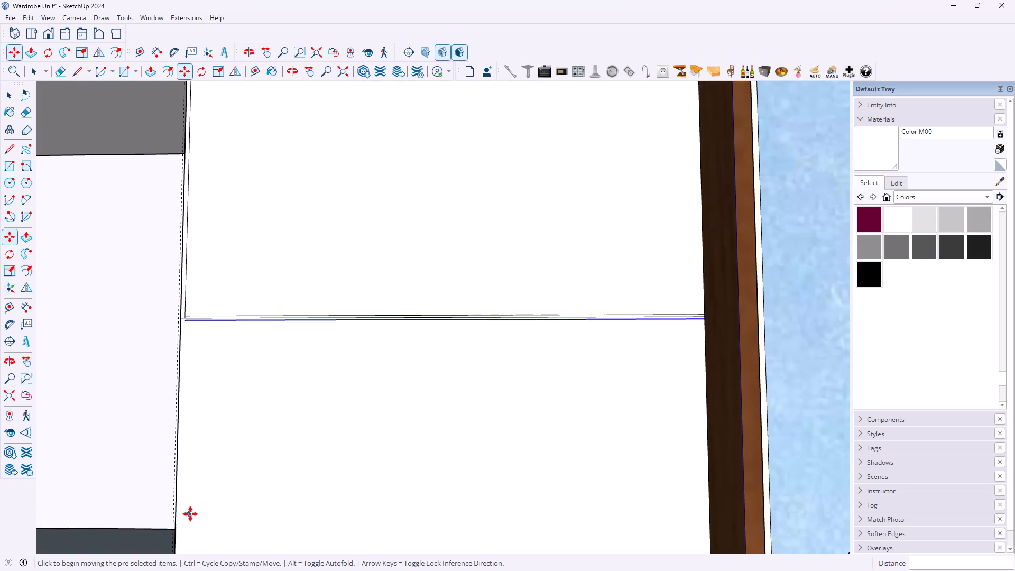
{"action": "scroll", "coordinate": [190, 514], "scroll_direction": "up", "scroll_amount": 2}
{"action": "scroll", "coordinate": [195, 505], "scroll_direction": "down", "scroll_amount": 17}
{"action": "scroll", "coordinate": [235, 530], "scroll_direction": "up", "scroll_amount": 11}
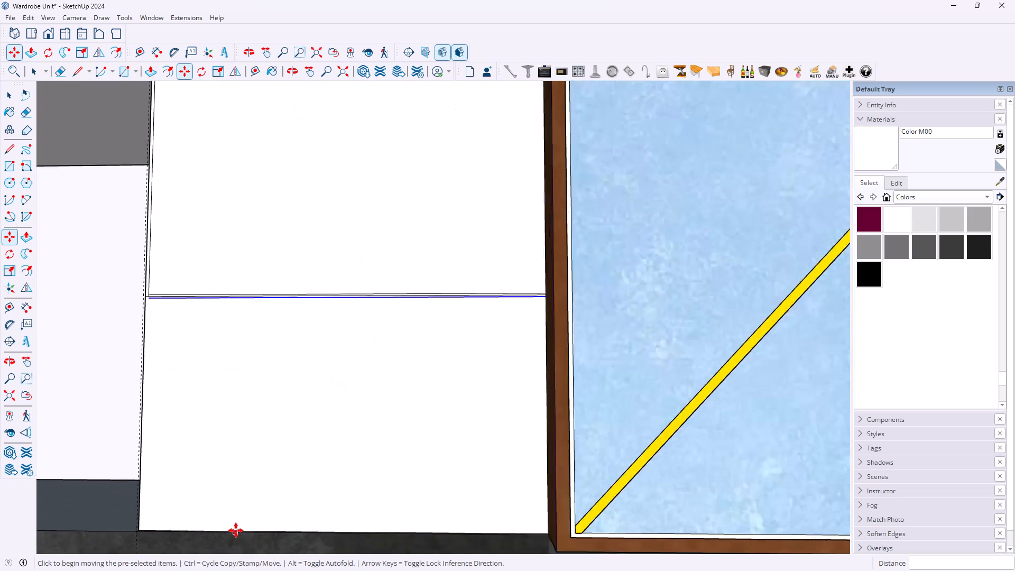
{"action": "scroll", "coordinate": [236, 530], "scroll_direction": "up", "scroll_amount": 3}
{"action": "key", "text": "space"}
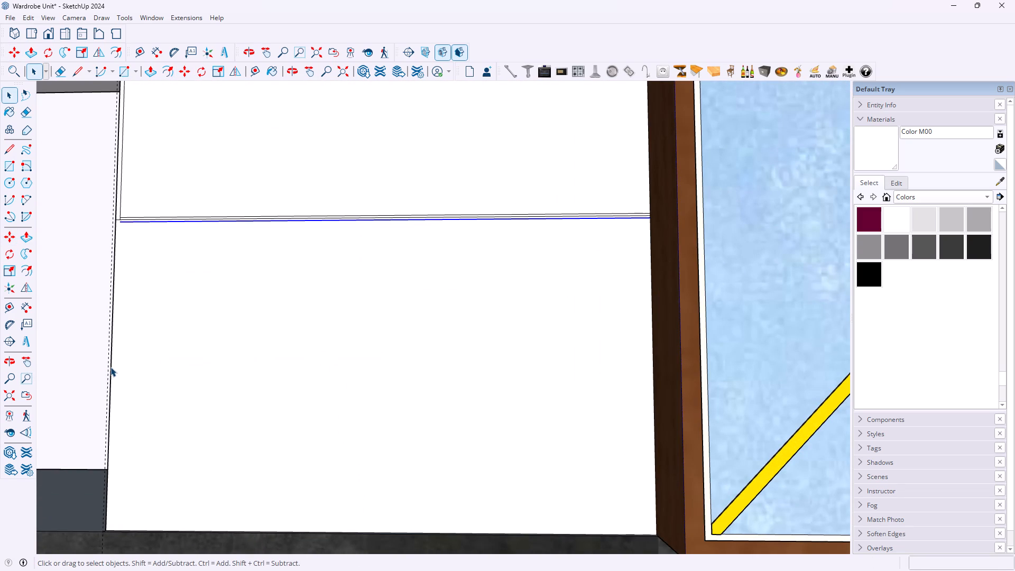
{"action": "left_click", "coordinate": [110, 367]}
{"action": "key", "text": "m"}
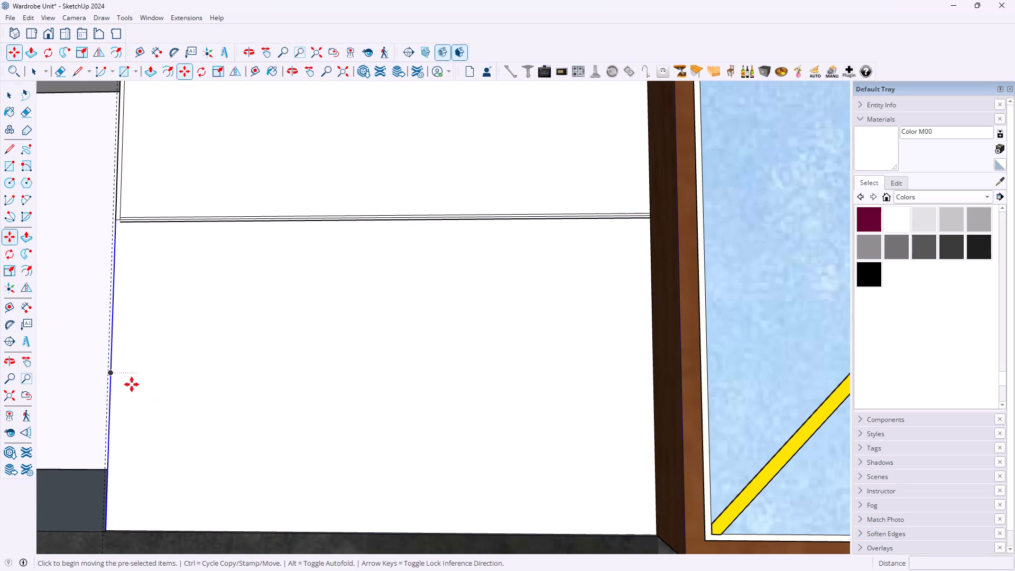
{"action": "left_click", "coordinate": [111, 385]}
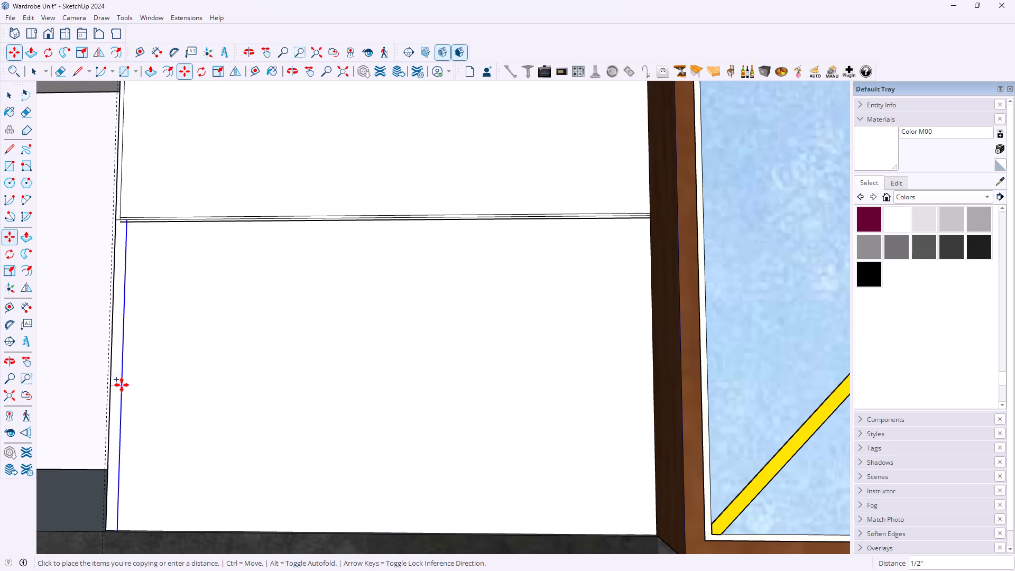
{"action": "type", "text": "5mm"}
{"action": "key", "text": "Return"}
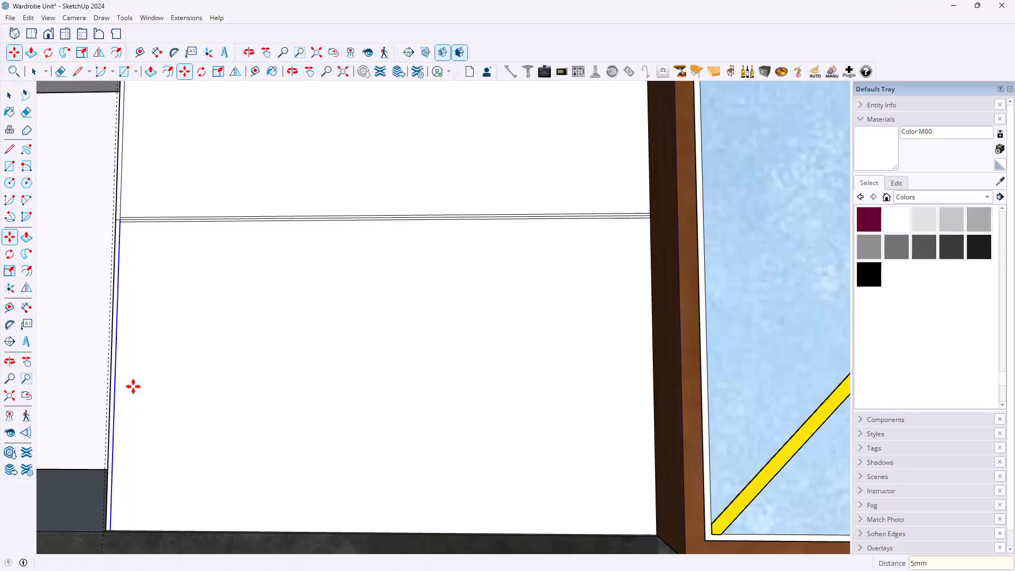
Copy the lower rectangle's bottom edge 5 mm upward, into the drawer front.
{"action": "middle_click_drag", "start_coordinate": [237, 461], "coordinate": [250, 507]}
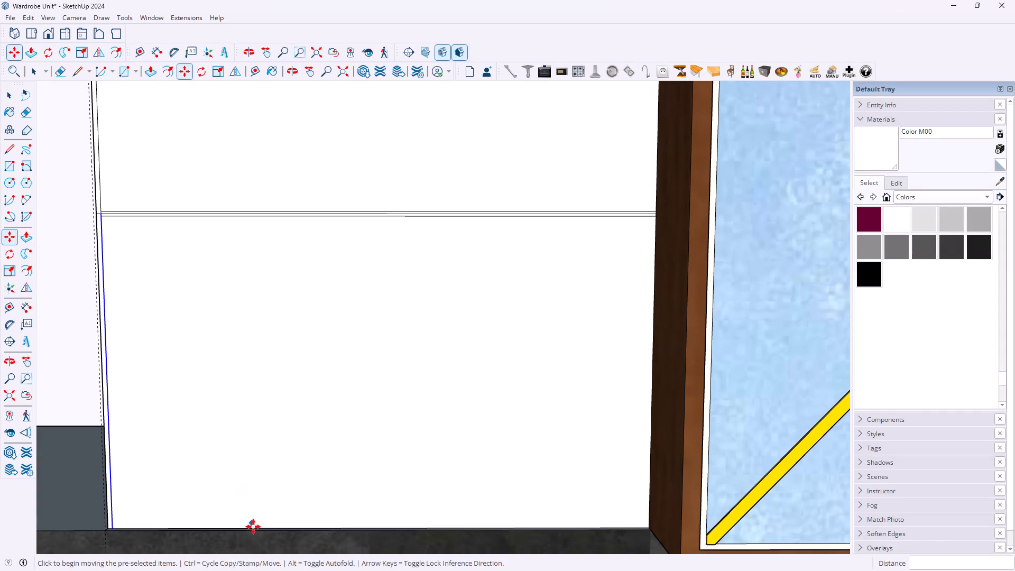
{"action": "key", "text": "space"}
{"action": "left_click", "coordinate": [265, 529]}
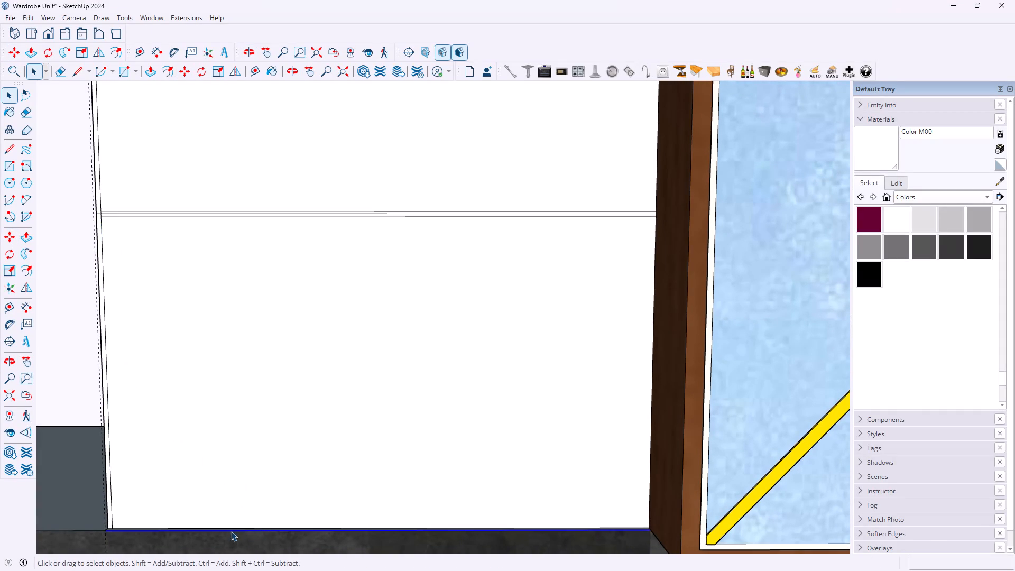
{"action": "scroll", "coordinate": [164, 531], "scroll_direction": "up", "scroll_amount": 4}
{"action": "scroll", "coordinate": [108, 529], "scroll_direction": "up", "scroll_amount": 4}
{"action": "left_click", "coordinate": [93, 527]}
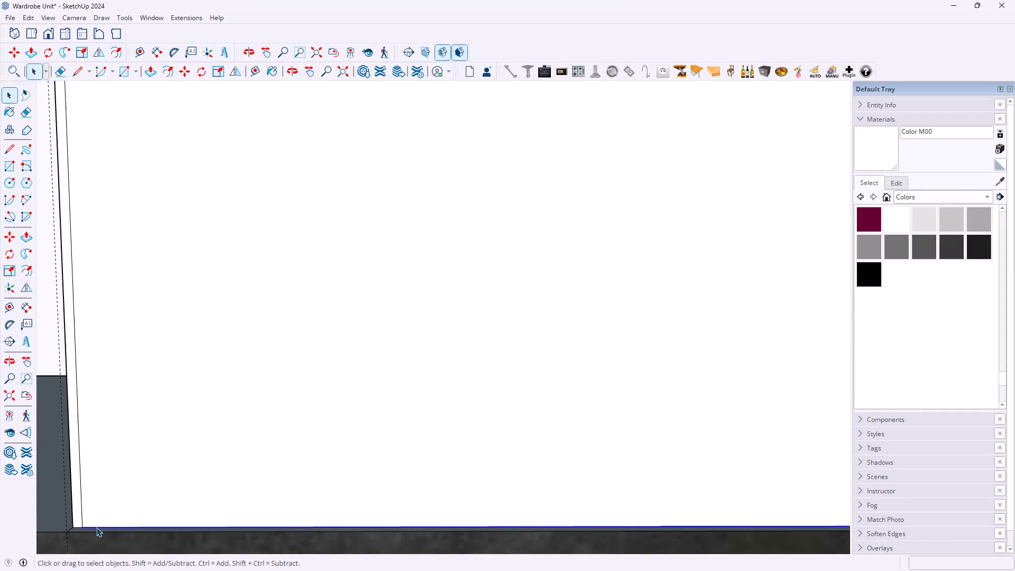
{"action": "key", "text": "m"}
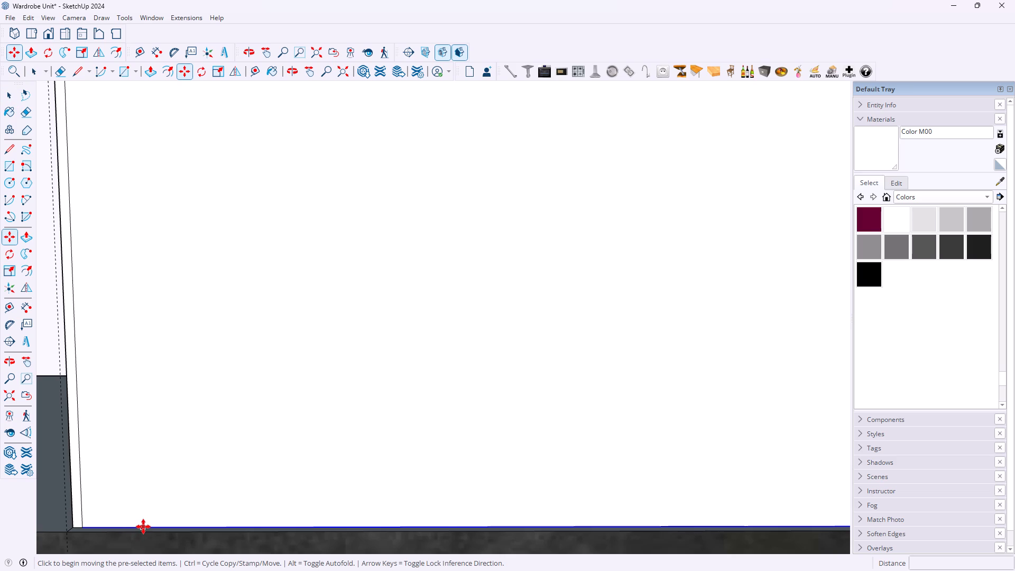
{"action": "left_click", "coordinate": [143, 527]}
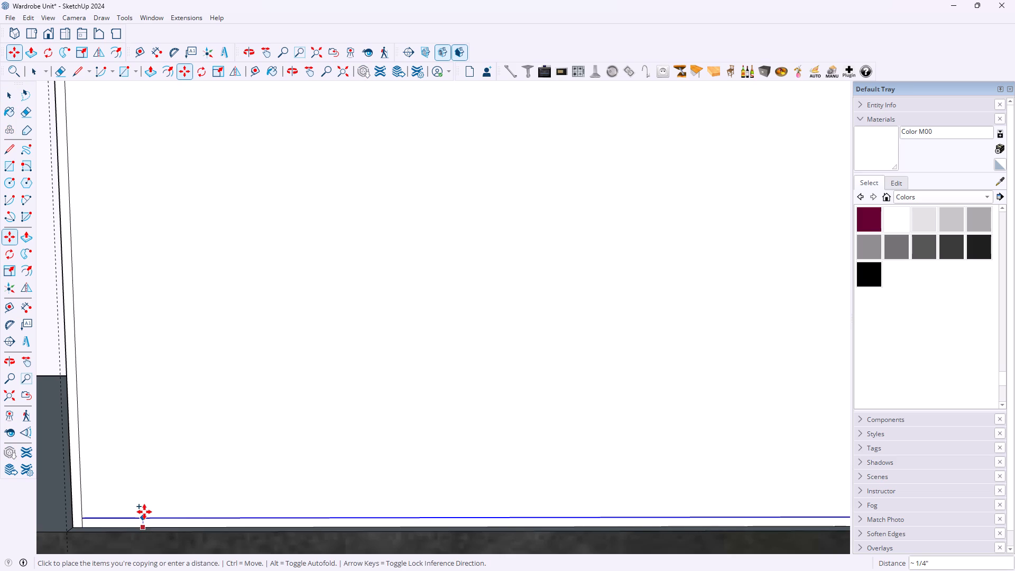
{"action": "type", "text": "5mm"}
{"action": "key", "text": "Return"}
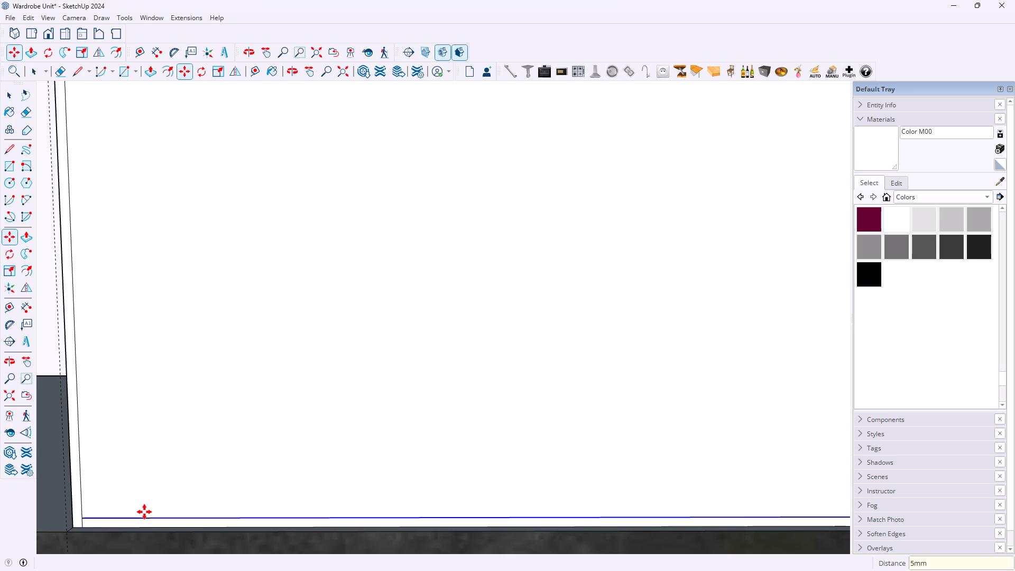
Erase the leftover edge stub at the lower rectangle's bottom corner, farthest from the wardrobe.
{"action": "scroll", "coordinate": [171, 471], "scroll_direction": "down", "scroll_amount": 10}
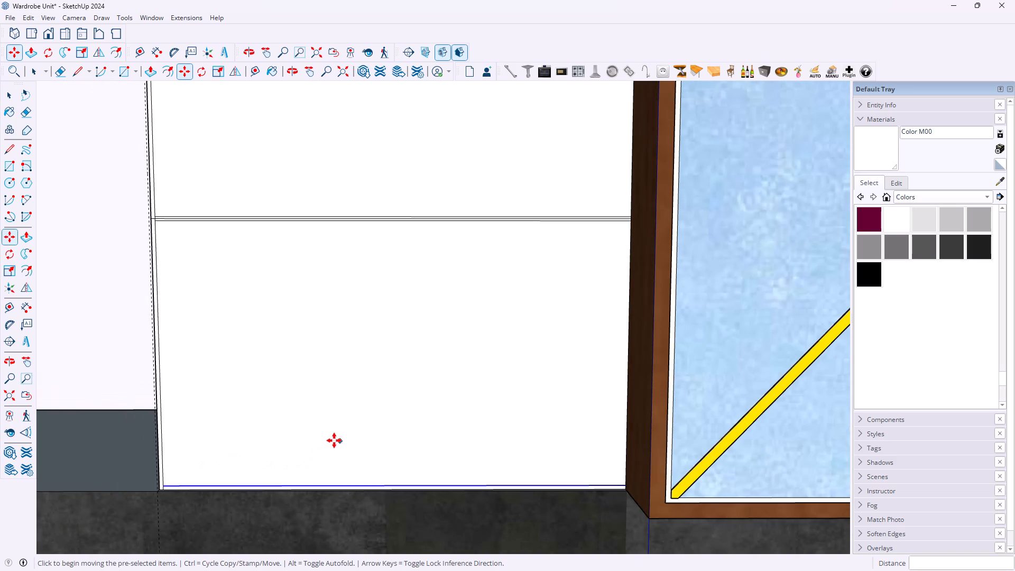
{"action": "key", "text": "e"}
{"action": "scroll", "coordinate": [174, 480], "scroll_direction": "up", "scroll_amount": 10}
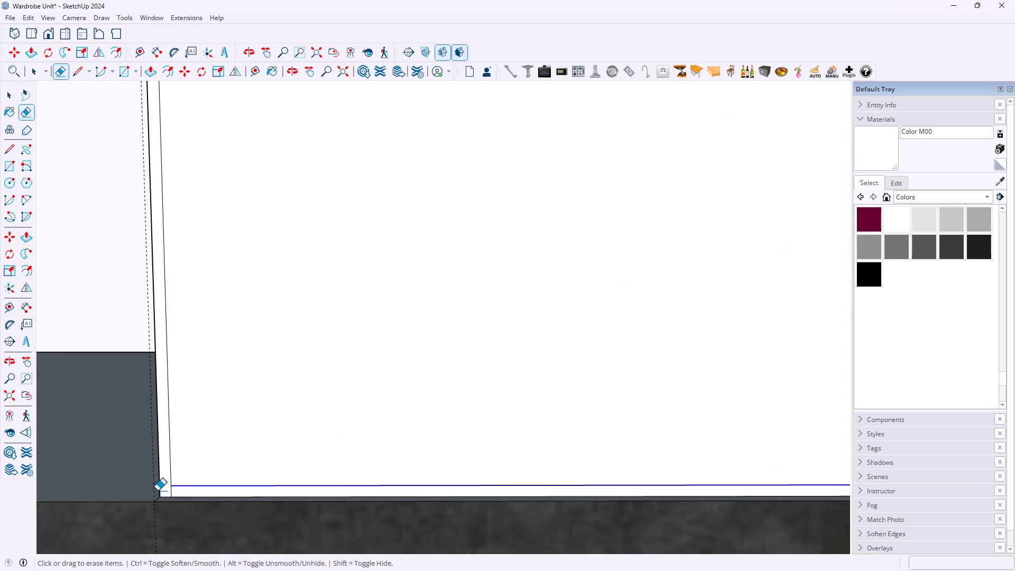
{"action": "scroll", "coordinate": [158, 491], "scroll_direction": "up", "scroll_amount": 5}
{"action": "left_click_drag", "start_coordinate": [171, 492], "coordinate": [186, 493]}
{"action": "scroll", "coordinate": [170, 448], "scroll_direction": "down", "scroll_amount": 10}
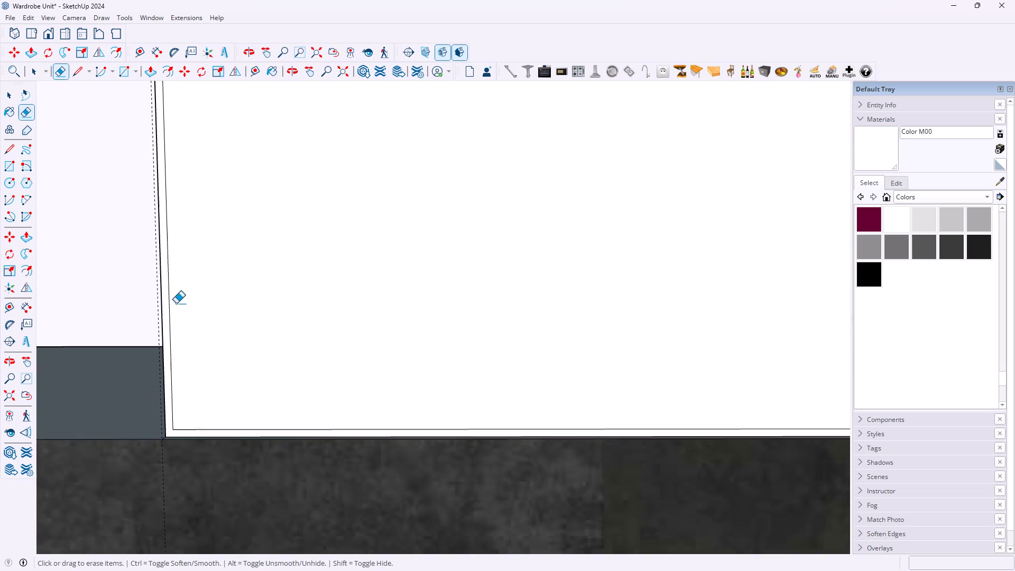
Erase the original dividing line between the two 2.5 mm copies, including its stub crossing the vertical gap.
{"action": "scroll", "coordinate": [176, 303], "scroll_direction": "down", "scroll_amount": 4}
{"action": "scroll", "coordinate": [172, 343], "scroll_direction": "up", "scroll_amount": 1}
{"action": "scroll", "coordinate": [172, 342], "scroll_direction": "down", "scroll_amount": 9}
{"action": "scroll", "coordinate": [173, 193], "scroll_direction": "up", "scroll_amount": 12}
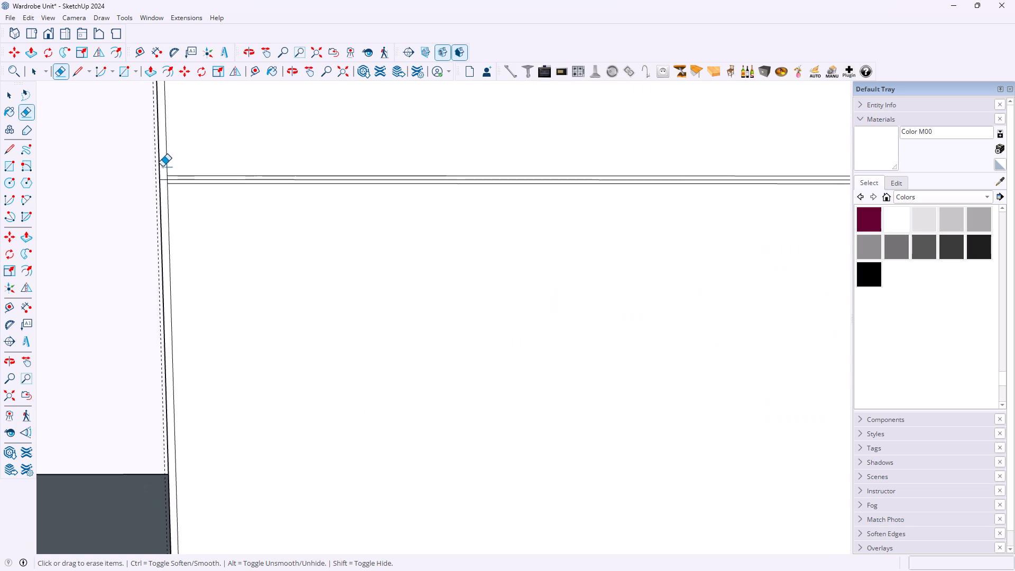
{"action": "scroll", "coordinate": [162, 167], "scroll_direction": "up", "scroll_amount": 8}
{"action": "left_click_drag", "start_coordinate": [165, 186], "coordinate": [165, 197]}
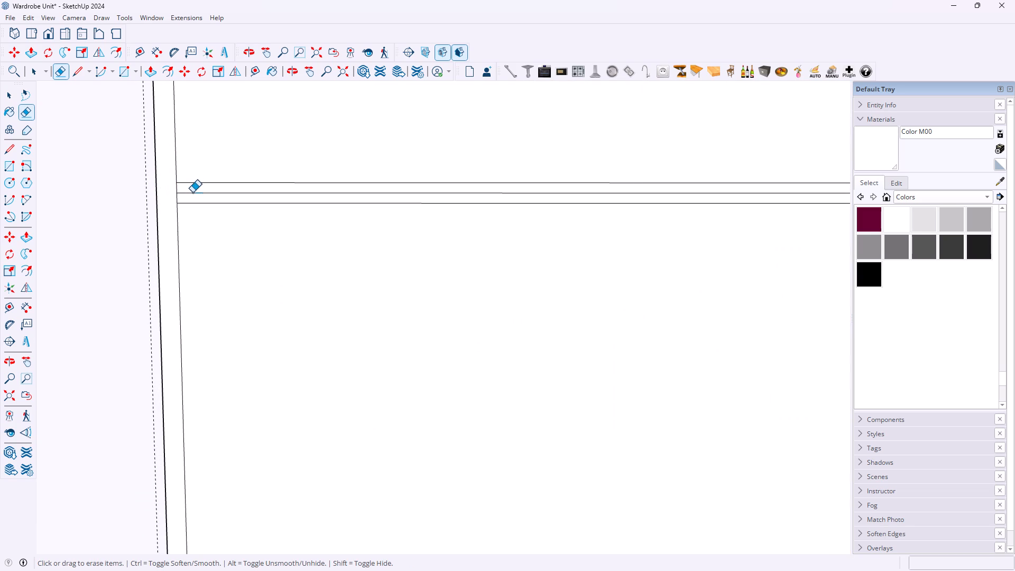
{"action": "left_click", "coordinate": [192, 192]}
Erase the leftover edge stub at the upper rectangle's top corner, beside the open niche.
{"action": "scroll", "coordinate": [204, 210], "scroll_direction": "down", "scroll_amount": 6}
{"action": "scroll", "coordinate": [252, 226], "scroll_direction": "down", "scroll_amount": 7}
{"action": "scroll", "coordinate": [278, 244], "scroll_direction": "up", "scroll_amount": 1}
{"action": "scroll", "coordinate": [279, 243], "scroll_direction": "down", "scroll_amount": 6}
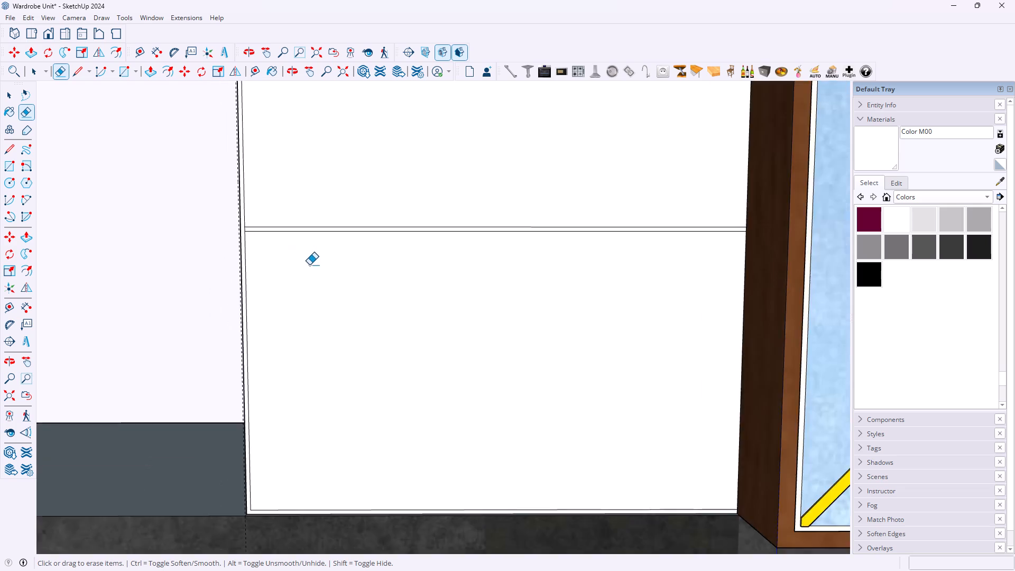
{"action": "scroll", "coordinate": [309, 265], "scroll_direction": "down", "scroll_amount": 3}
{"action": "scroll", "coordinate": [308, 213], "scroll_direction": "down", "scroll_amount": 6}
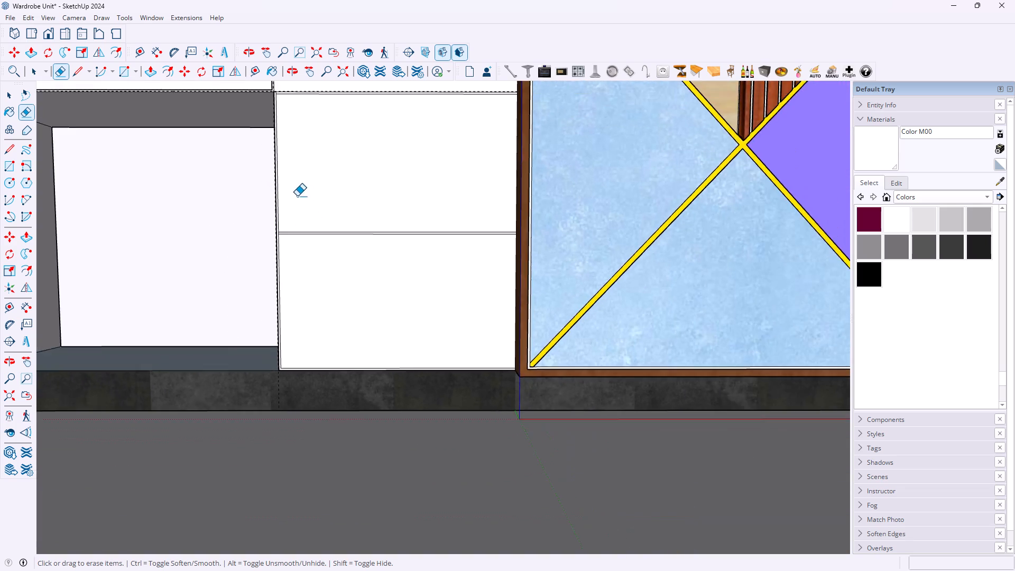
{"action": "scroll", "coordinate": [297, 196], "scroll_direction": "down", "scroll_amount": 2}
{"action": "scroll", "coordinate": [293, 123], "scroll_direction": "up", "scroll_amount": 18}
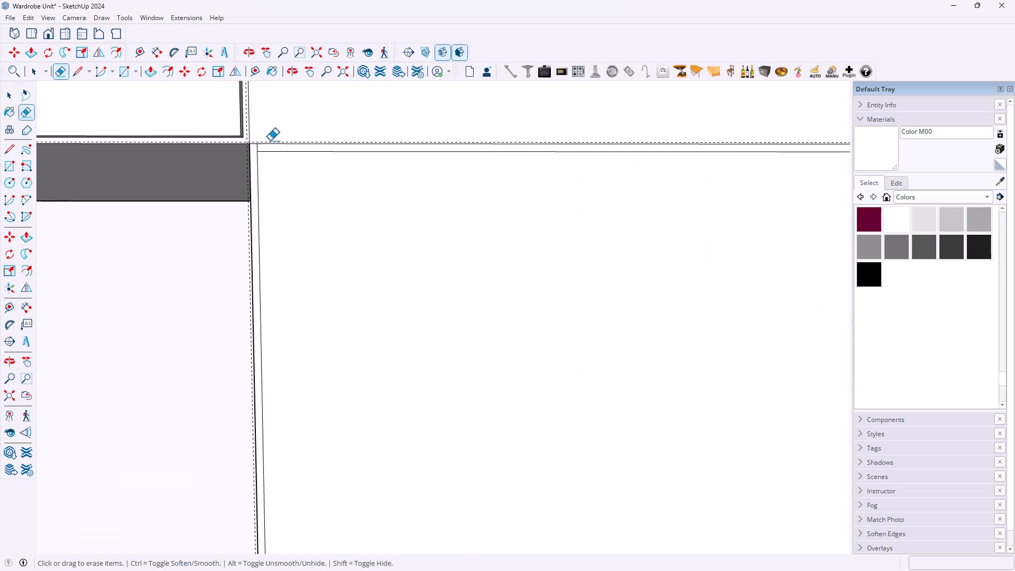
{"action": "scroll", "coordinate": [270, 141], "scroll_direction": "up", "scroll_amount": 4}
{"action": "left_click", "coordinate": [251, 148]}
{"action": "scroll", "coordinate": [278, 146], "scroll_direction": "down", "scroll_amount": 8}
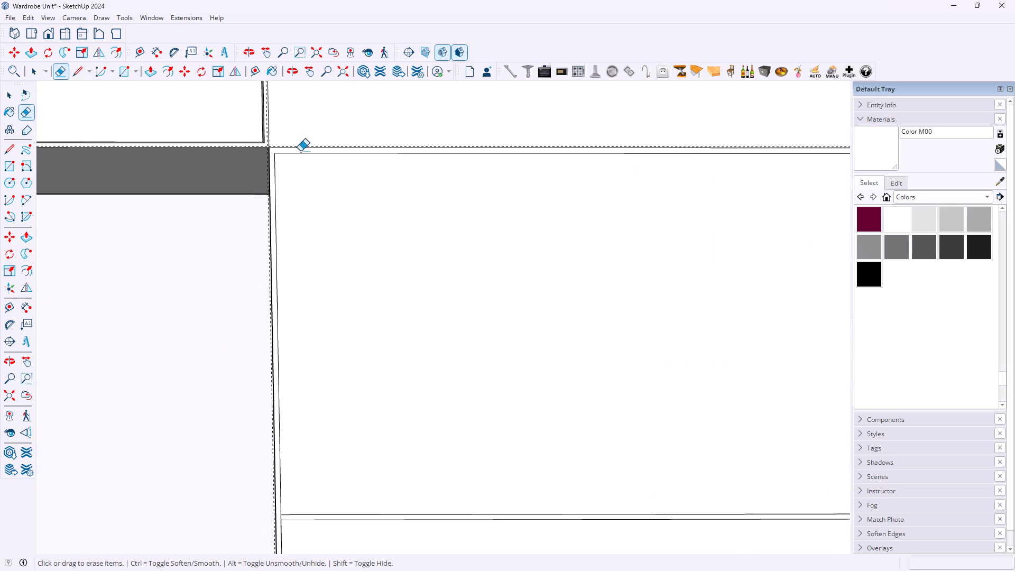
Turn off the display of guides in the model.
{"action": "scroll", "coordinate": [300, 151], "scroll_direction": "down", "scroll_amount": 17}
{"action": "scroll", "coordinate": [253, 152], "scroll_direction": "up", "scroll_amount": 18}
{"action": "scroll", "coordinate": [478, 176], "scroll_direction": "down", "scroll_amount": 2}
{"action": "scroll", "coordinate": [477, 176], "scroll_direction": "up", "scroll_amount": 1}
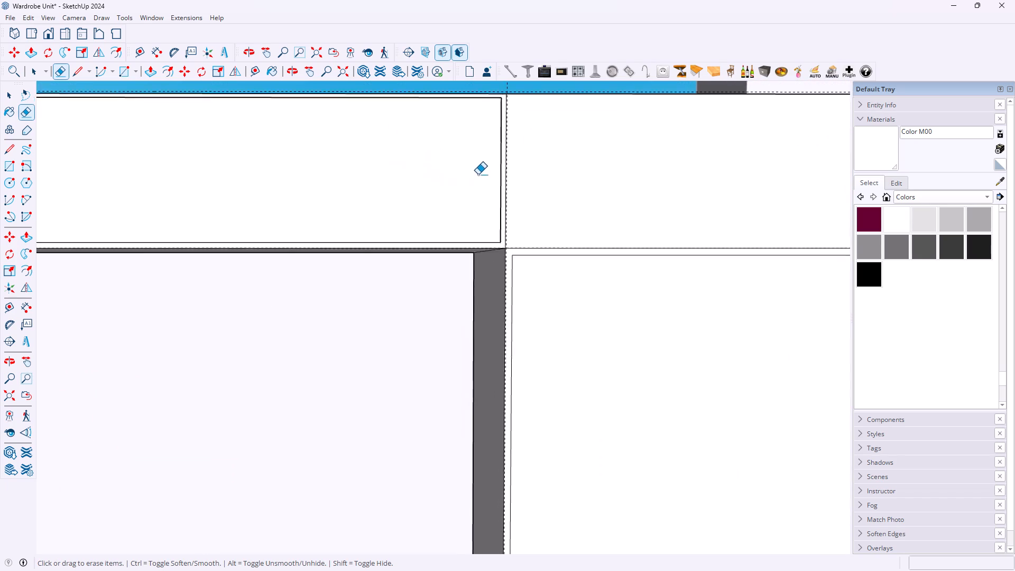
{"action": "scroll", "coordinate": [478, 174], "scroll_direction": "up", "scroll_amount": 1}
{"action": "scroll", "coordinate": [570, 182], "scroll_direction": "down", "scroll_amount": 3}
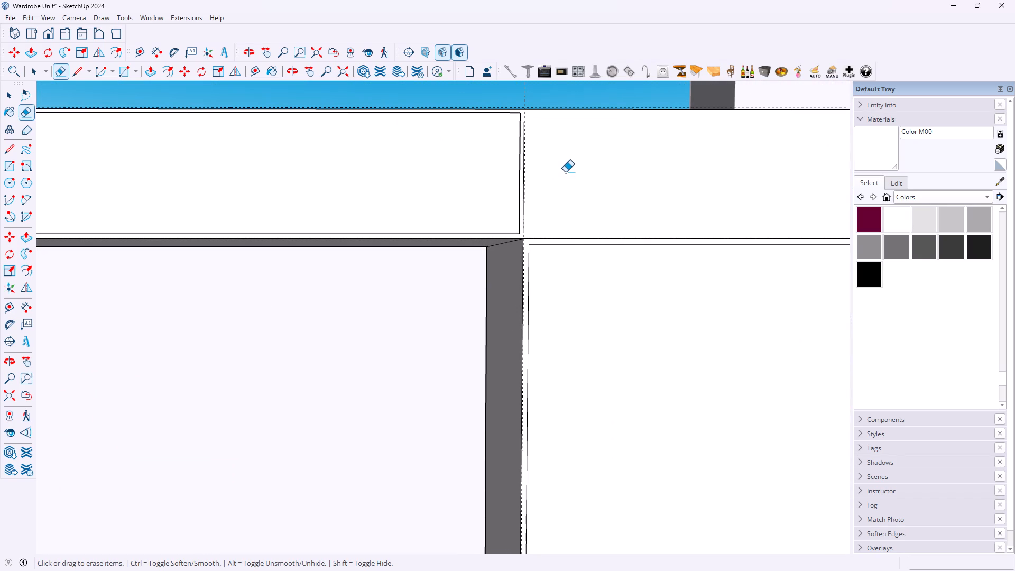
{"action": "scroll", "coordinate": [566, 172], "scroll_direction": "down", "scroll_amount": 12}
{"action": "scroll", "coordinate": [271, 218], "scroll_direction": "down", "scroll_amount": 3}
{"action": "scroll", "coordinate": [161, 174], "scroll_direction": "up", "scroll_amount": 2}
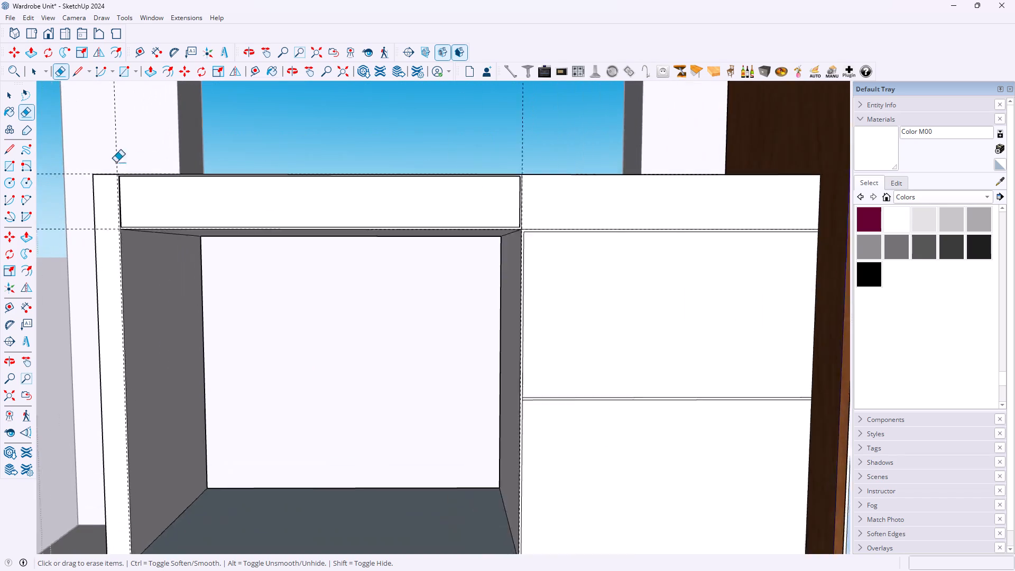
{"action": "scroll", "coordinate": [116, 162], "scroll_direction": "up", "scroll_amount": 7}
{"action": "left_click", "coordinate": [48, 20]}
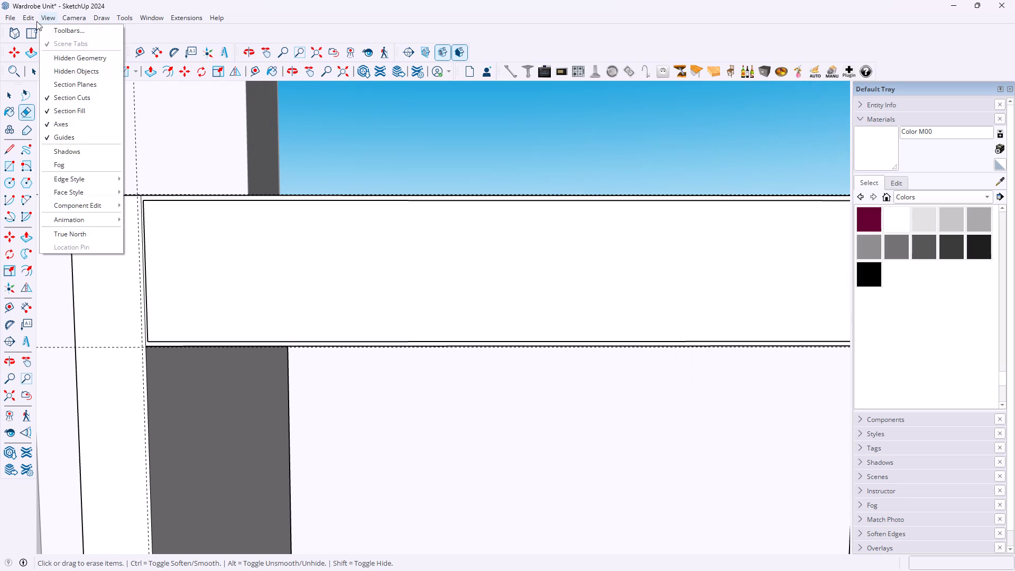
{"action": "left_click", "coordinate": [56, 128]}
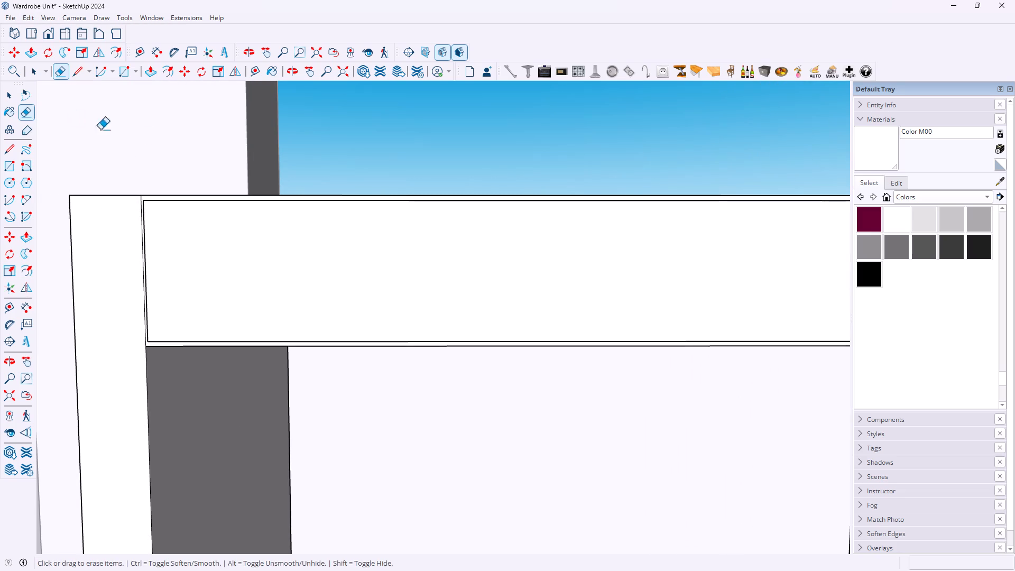
Examine the raised drawer front above the open niche and the gaps around it from several angles.
{"action": "scroll", "coordinate": [111, 133], "scroll_direction": "down", "scroll_amount": 5}
{"action": "scroll", "coordinate": [426, 149], "scroll_direction": "down", "scroll_amount": 1}
{"action": "middle_click_drag", "start_coordinate": [662, 152], "coordinate": [576, 160]}
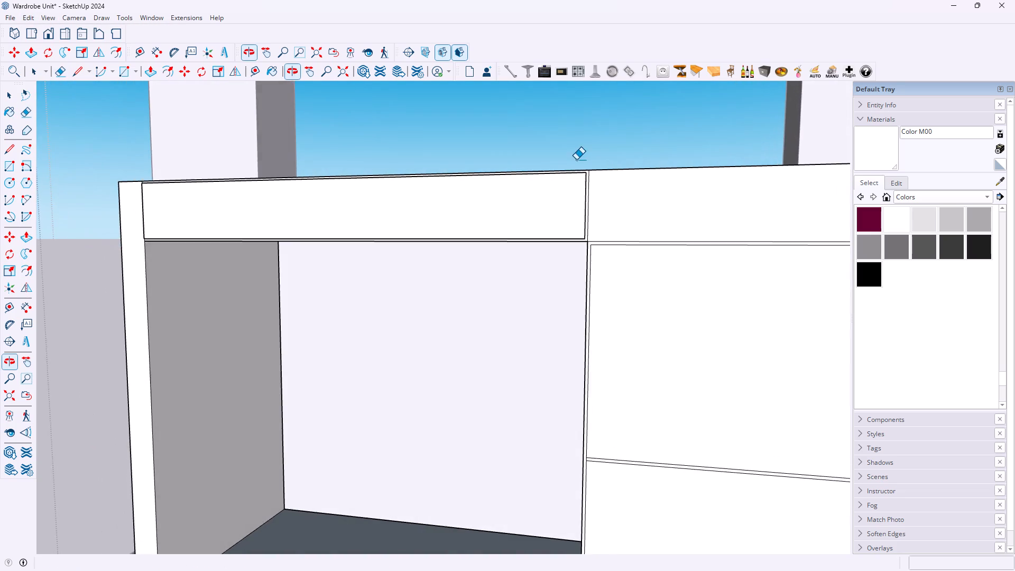
{"action": "scroll", "coordinate": [587, 183], "scroll_direction": "up", "scroll_amount": 13}
{"action": "middle_click_drag", "start_coordinate": [590, 180], "coordinate": [453, 201]}
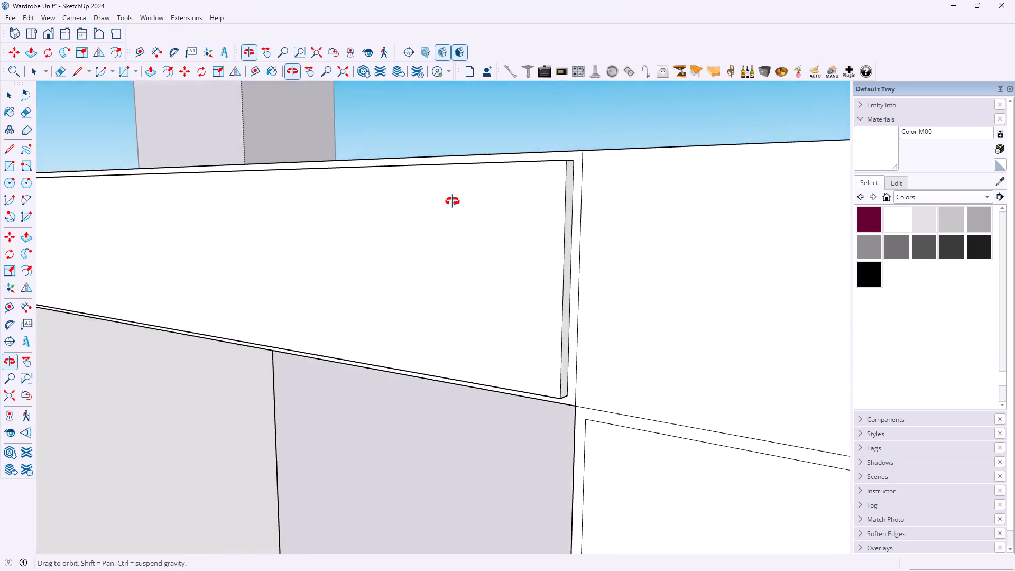
{"action": "middle_click_drag", "start_coordinate": [453, 201], "coordinate": [540, 225]}
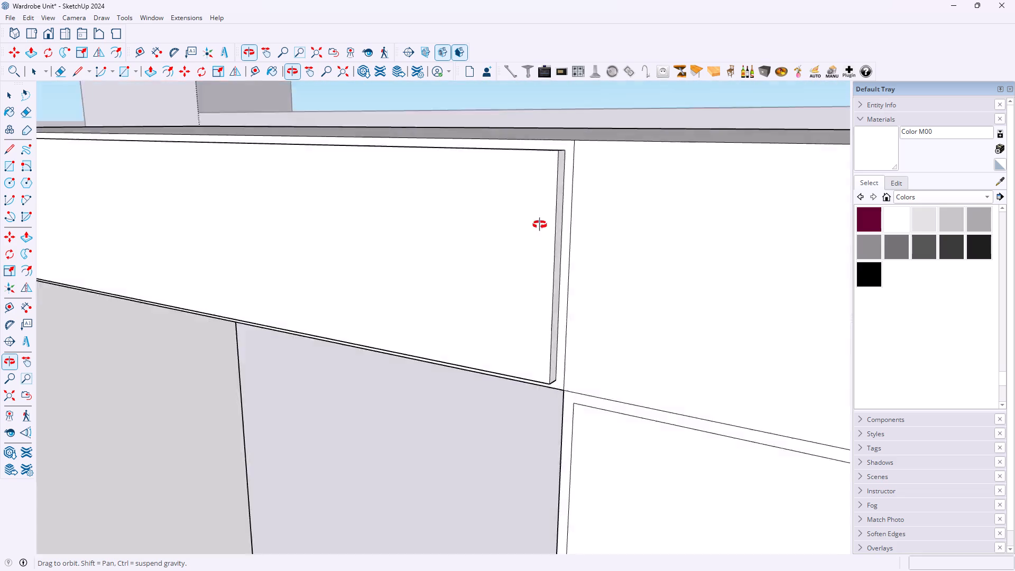
{"action": "middle_click_drag", "start_coordinate": [540, 225], "coordinate": [628, 216]}
{"action": "scroll", "coordinate": [625, 204], "scroll_direction": "up", "scroll_amount": 1}
{"action": "scroll", "coordinate": [625, 204], "scroll_direction": "down", "scroll_amount": 10}
{"action": "scroll", "coordinate": [490, 197], "scroll_direction": "down", "scroll_amount": 9}
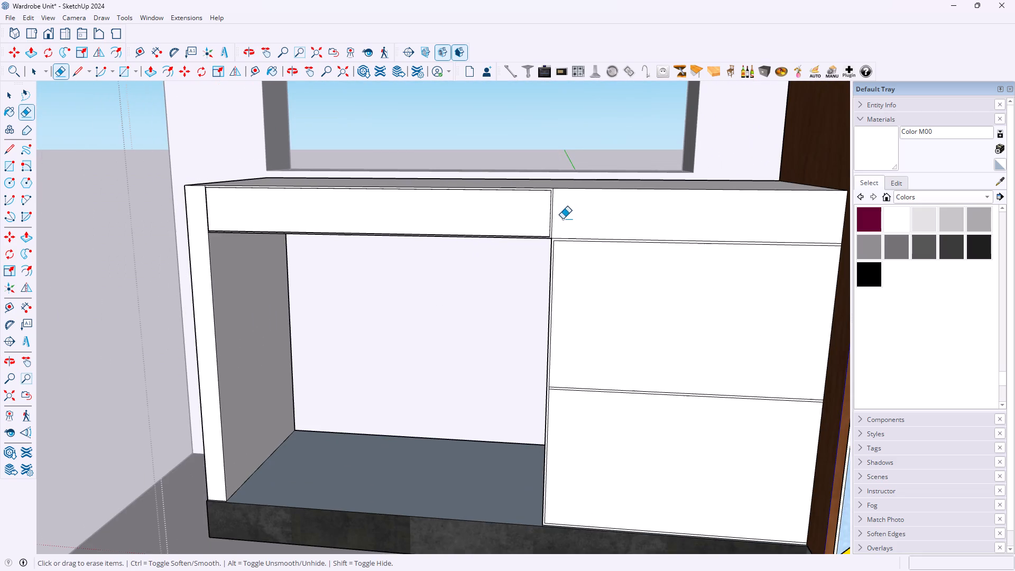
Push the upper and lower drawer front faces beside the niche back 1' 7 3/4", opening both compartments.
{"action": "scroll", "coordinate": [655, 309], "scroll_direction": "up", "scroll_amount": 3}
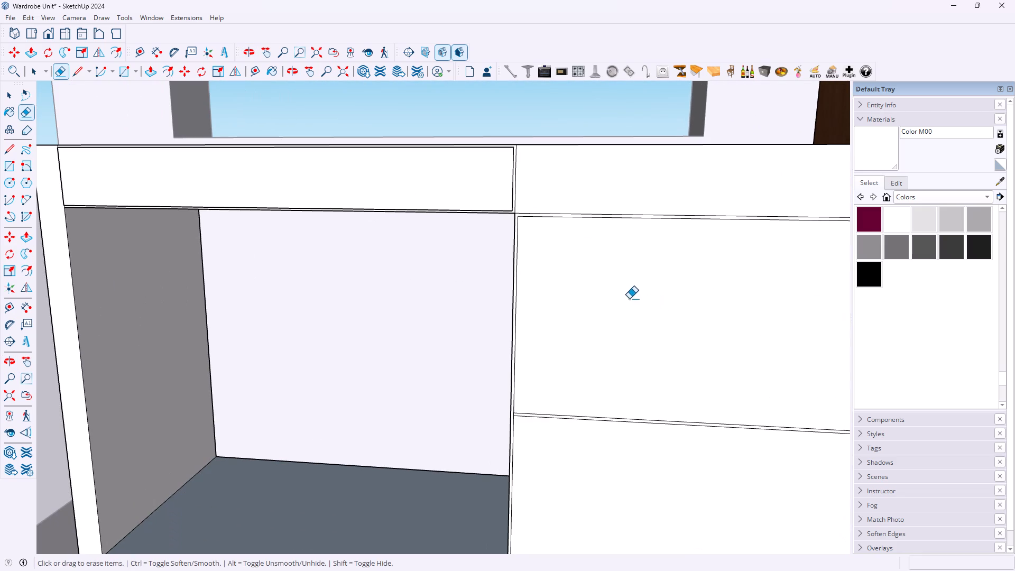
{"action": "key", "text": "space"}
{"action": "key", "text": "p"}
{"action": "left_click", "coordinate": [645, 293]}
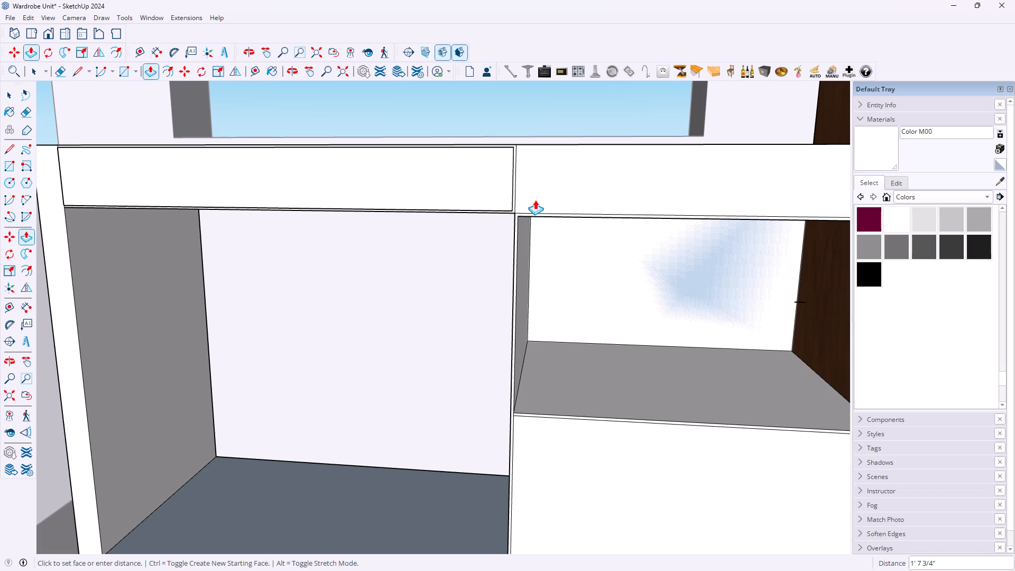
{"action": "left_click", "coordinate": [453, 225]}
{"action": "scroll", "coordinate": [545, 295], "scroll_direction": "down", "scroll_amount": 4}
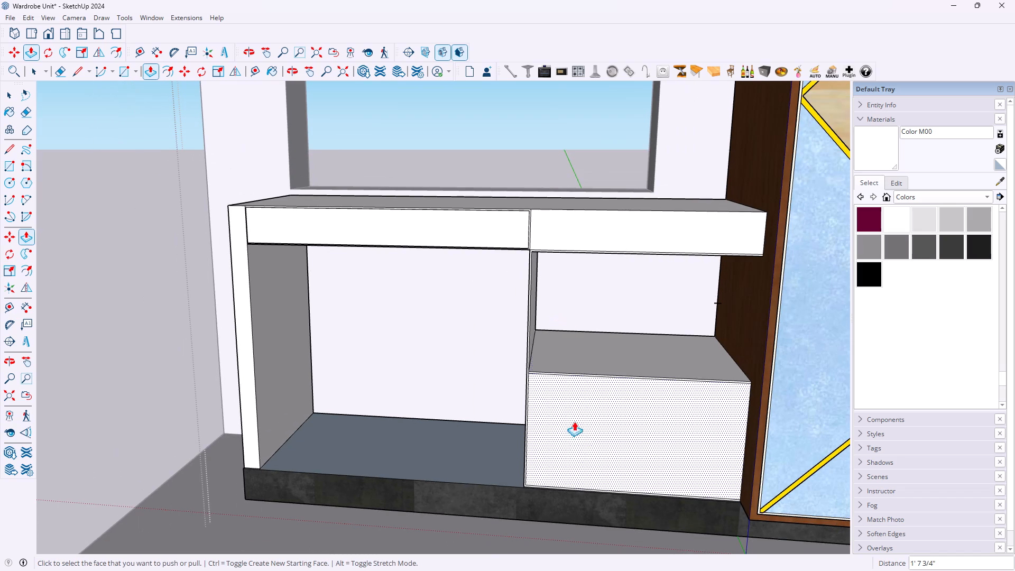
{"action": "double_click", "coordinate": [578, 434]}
Examine the open niche, the thin divider and the shelf of the low unit from several angles.
{"action": "middle_click_drag", "start_coordinate": [495, 425], "coordinate": [571, 381]}
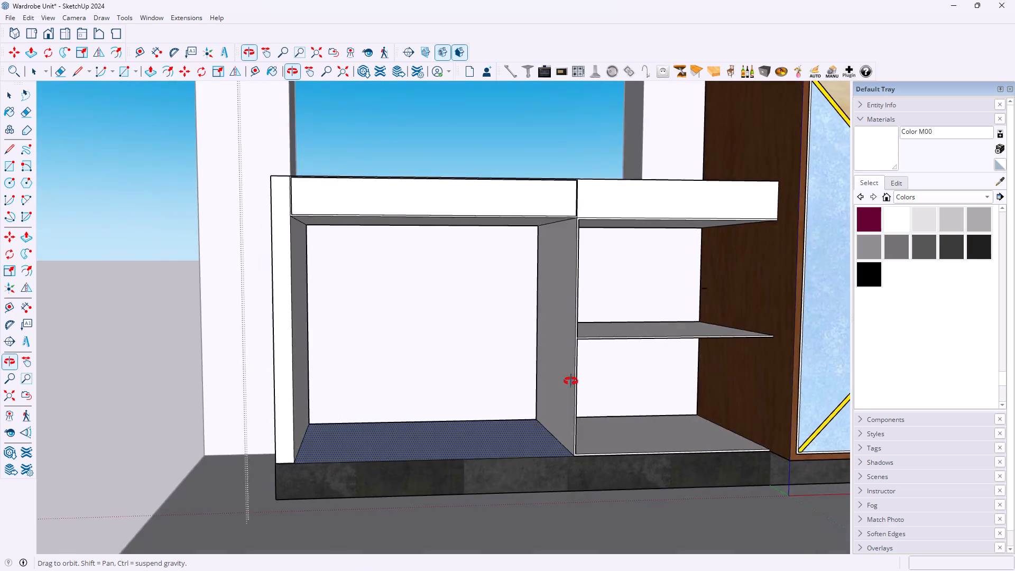
{"action": "middle_click_drag", "start_coordinate": [571, 381], "coordinate": [508, 349]}
{"action": "middle_click_drag", "start_coordinate": [386, 374], "coordinate": [780, 366]}
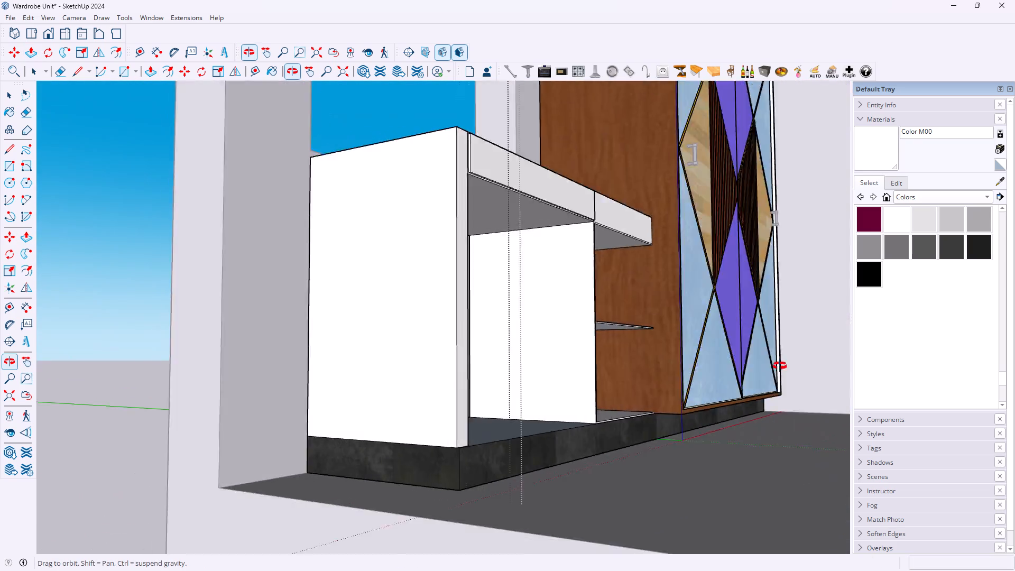
{"action": "middle_click_drag", "start_coordinate": [780, 366], "coordinate": [487, 369]}
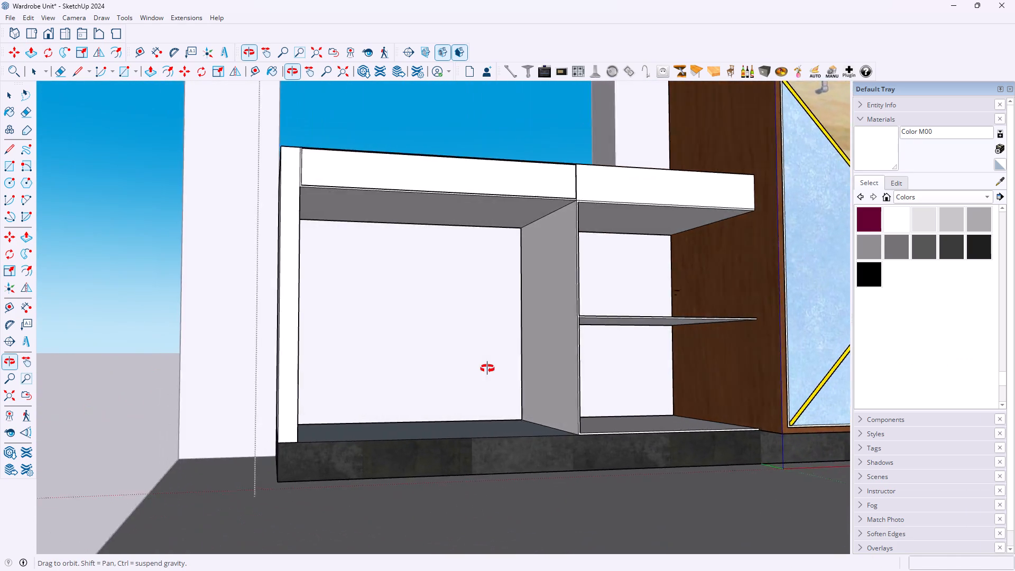
{"action": "middle_click_drag", "start_coordinate": [487, 369], "coordinate": [411, 372]}
{"action": "scroll", "coordinate": [603, 306], "scroll_direction": "up", "scroll_amount": 5}
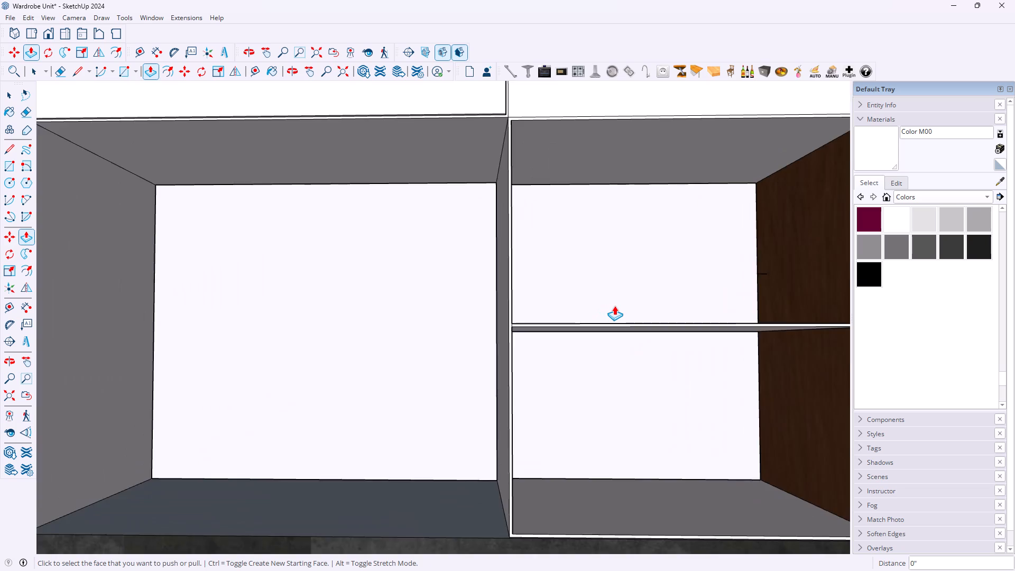
{"action": "scroll", "coordinate": [617, 306], "scroll_direction": "down", "scroll_amount": 4}
{"action": "middle_click_drag", "start_coordinate": [661, 299], "coordinate": [631, 319]}
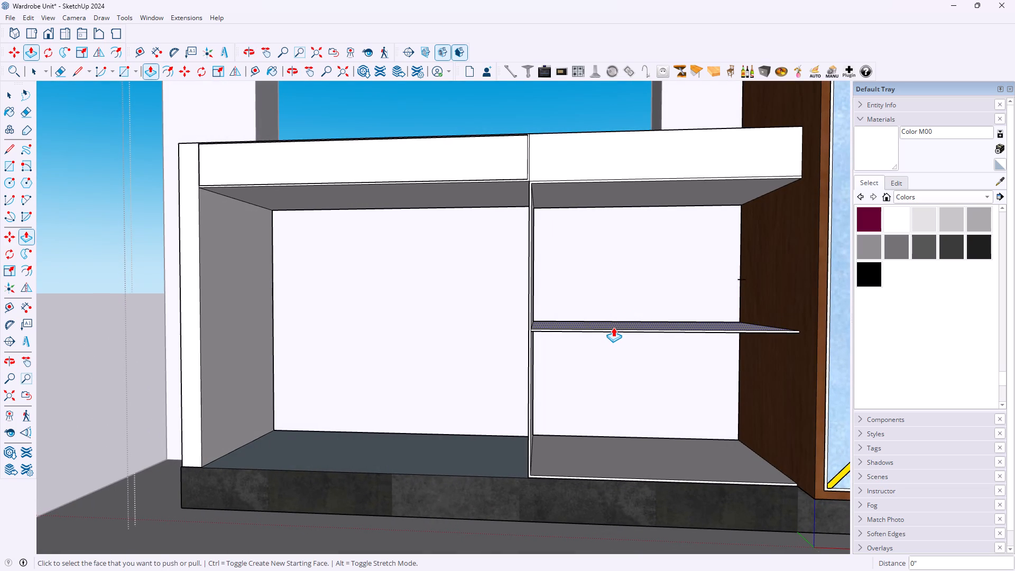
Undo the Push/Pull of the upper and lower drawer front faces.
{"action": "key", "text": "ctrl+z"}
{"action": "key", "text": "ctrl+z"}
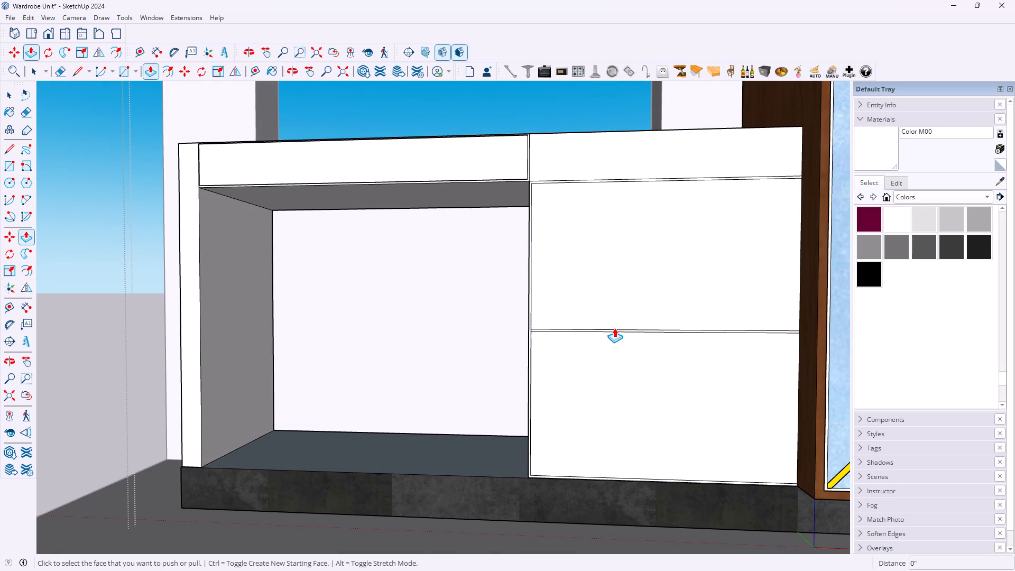
Undo the guide hiding, the edge erasures, the lower rectangle's 5 mm edge copies and the dividing edge's 2.5 mm copies.
{"action": "key", "text": "ctrl+z"}
{"action": "key", "text": "ctrl+z"}
{"action": "key", "text": "ctrl+z"}
{"action": "key", "text": "ctrl+z"}
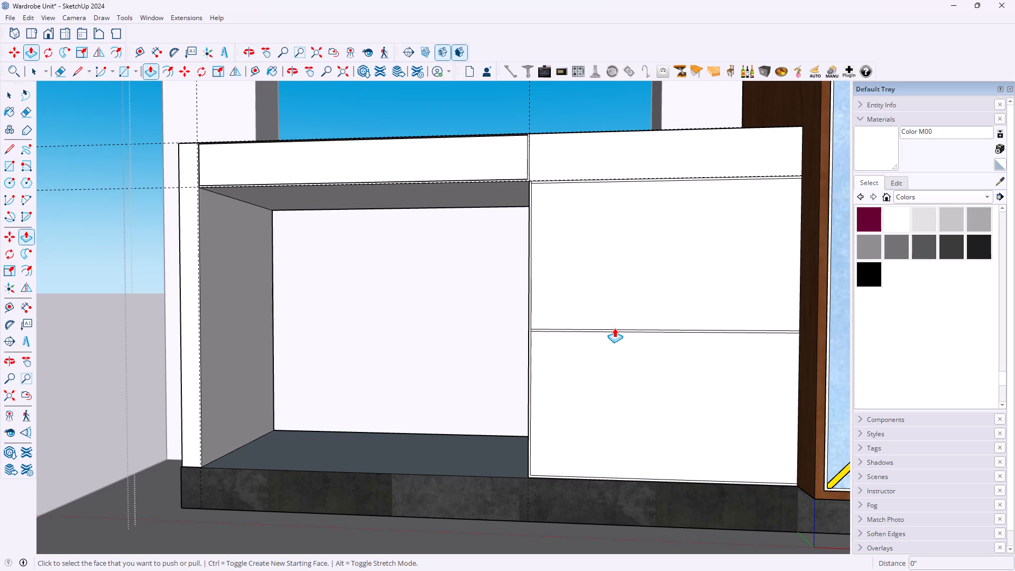
{"action": "key", "text": "ctrl+z"}
{"action": "key", "text": "ctrl+z"}
{"action": "key", "text": "ctrl+z"}
{"action": "key", "text": "ctrl+z"}
{"action": "key", "text": "ctrl+z"}
{"action": "key", "text": "ctrl+z"}
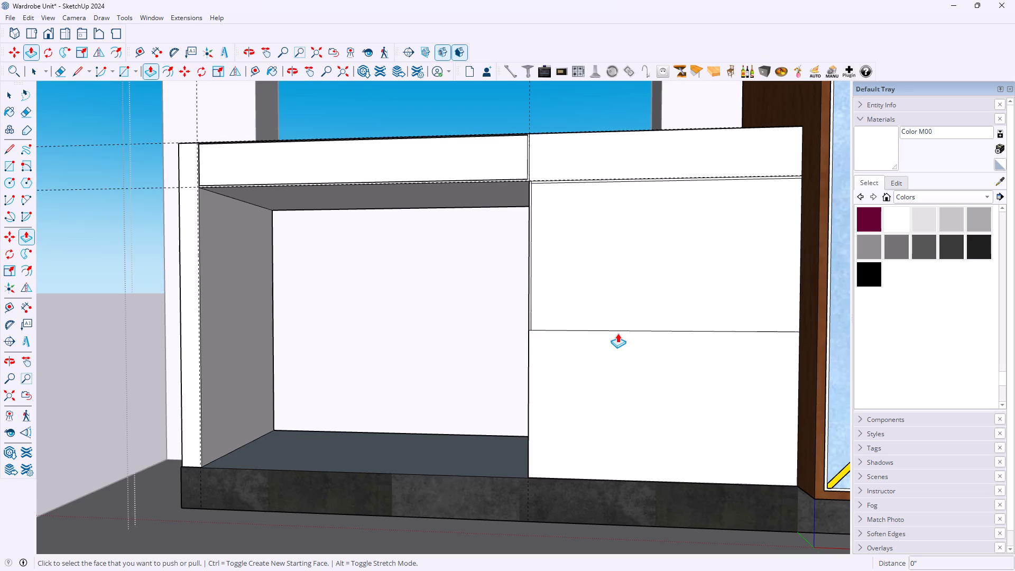
Undo the remaining edge copies along the top, side and bottom of the upper drawer front beside the niche.
{"action": "key", "text": "ctrl+z"}
{"action": "key", "text": "ctrl+z"}
{"action": "key", "text": "ctrl+z"}
{"action": "key", "text": "ctrl+z"}
{"action": "key", "text": "ctrl+z"}
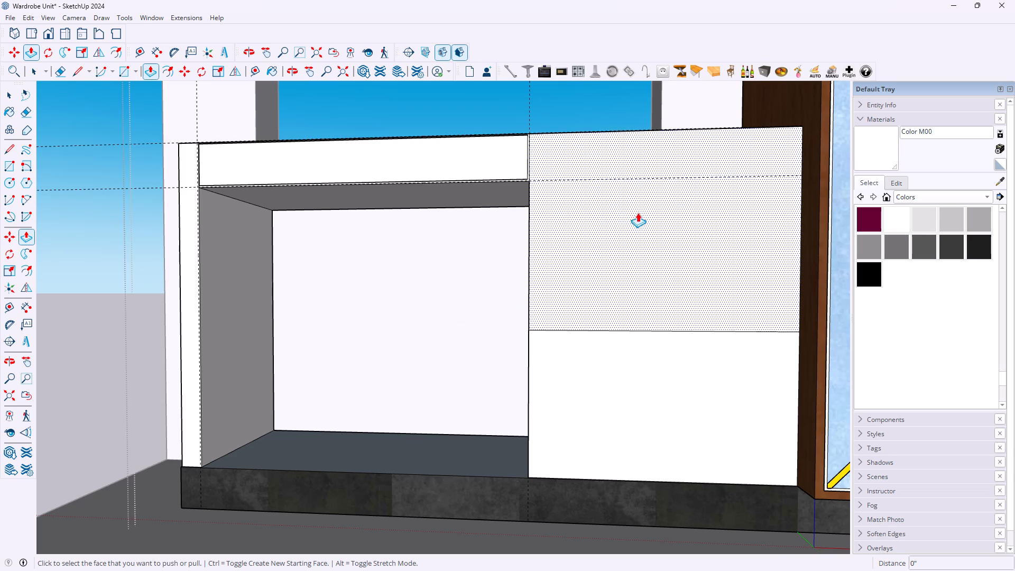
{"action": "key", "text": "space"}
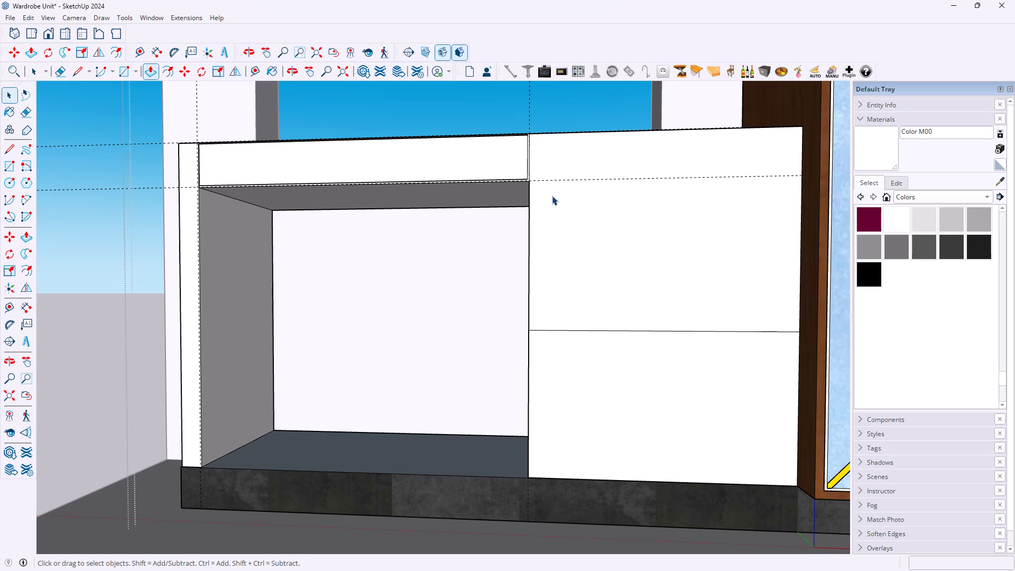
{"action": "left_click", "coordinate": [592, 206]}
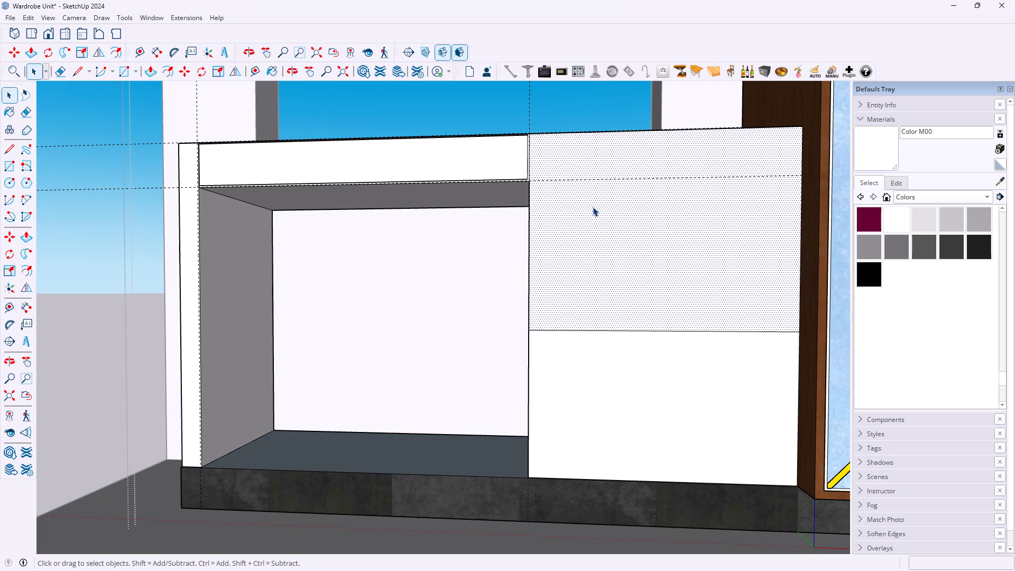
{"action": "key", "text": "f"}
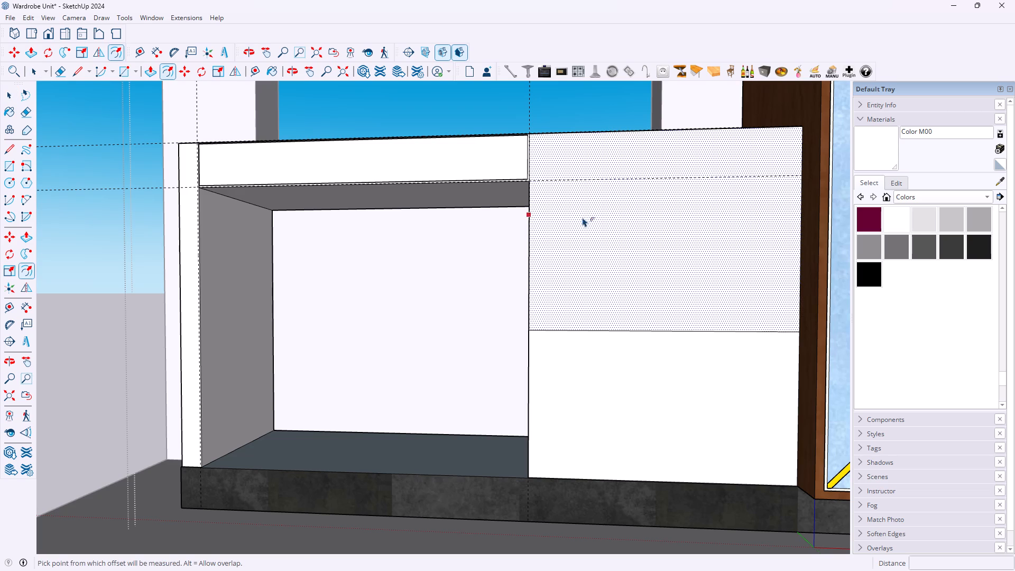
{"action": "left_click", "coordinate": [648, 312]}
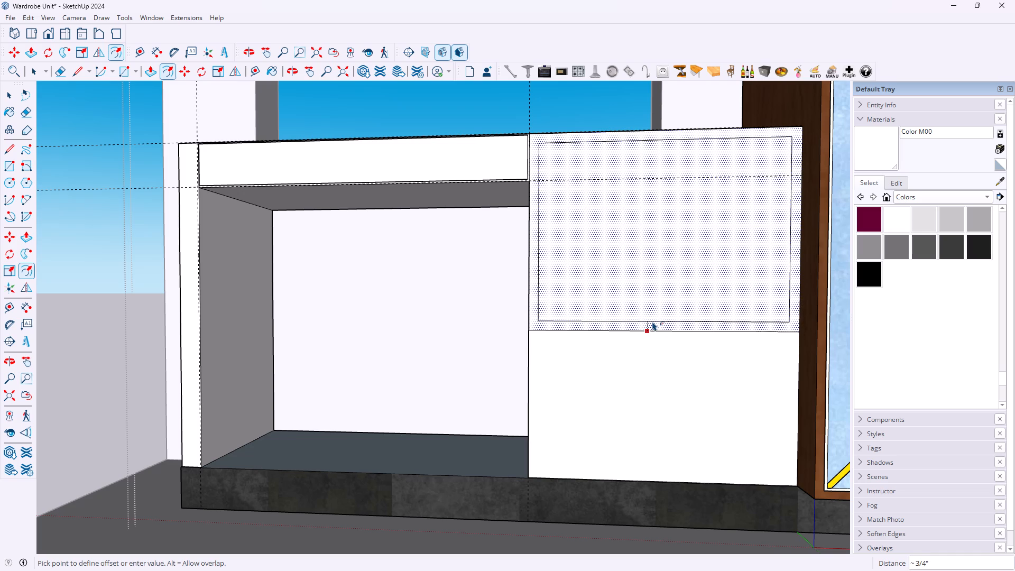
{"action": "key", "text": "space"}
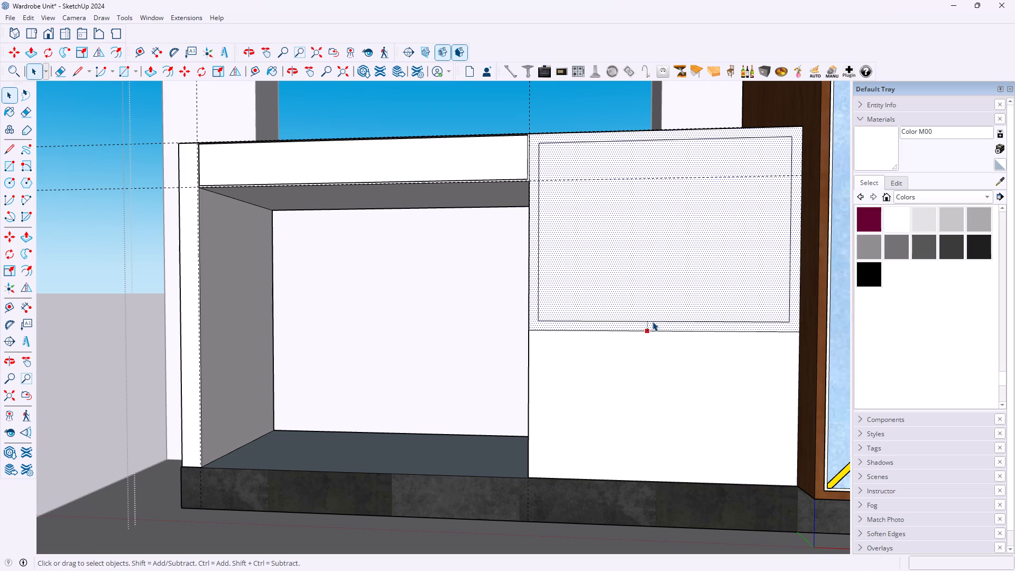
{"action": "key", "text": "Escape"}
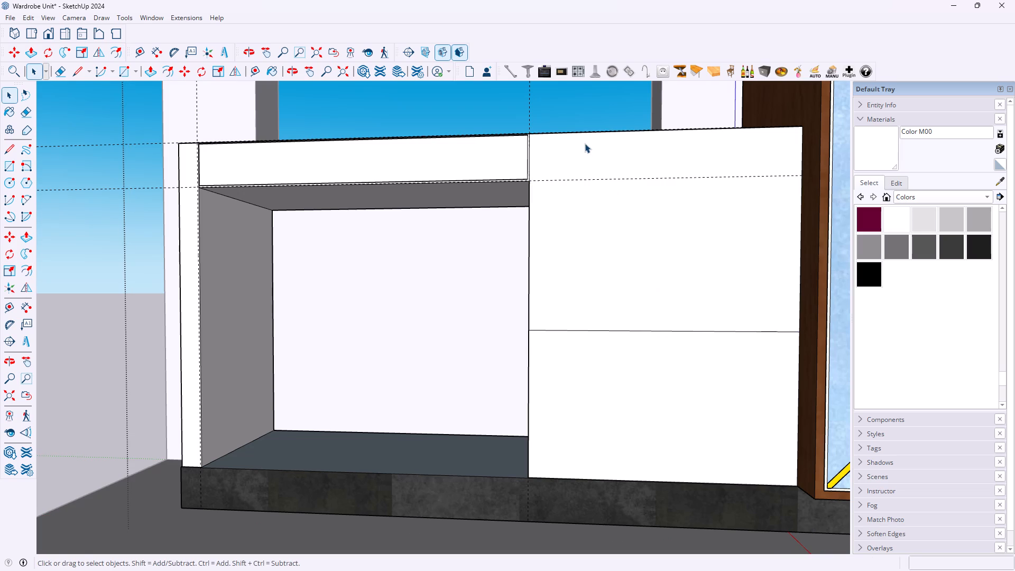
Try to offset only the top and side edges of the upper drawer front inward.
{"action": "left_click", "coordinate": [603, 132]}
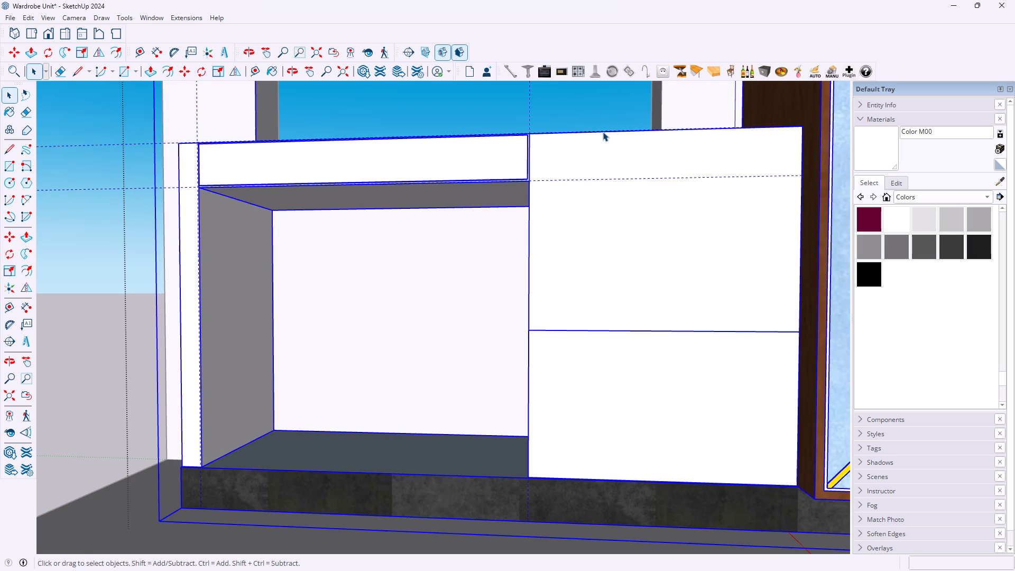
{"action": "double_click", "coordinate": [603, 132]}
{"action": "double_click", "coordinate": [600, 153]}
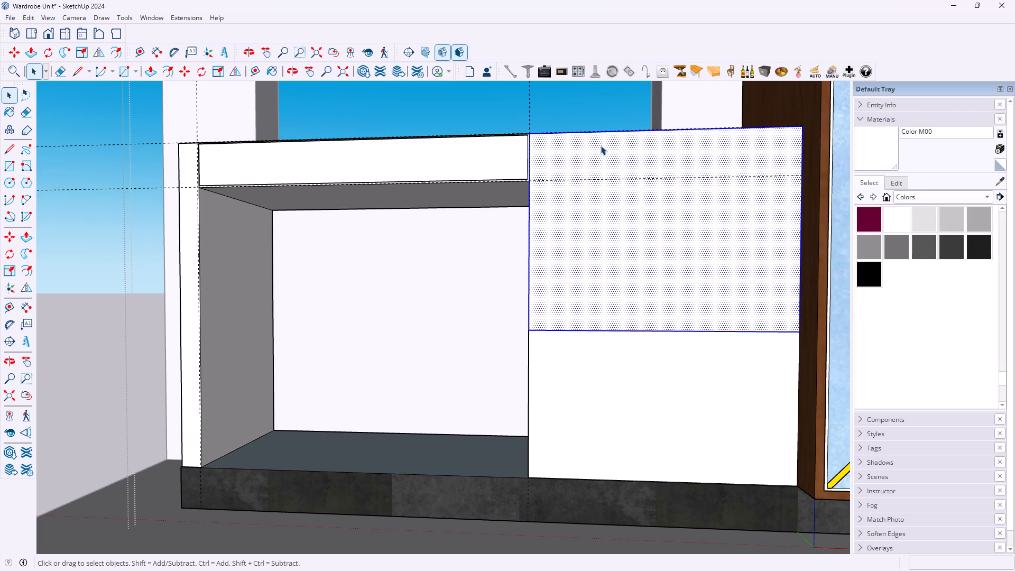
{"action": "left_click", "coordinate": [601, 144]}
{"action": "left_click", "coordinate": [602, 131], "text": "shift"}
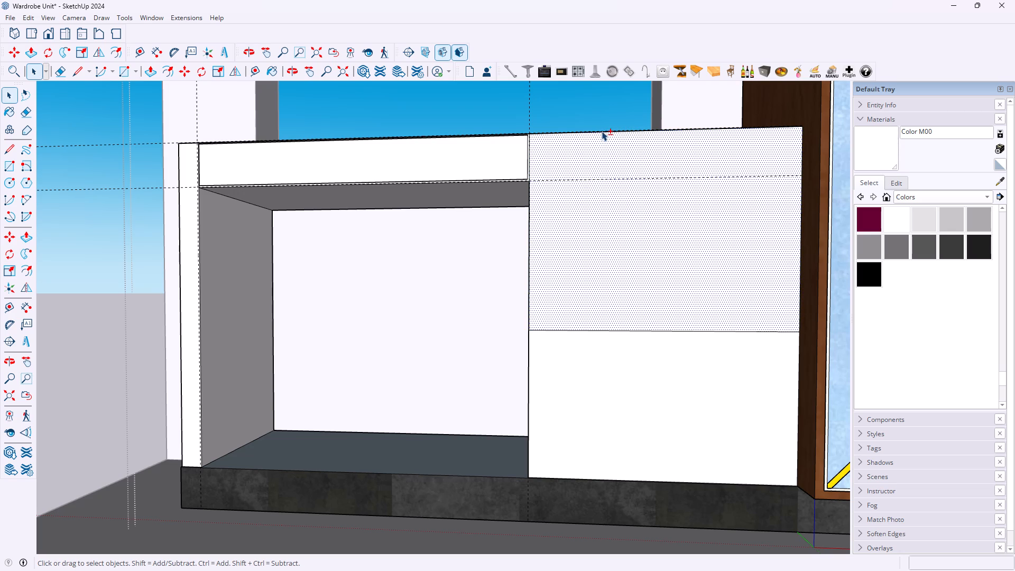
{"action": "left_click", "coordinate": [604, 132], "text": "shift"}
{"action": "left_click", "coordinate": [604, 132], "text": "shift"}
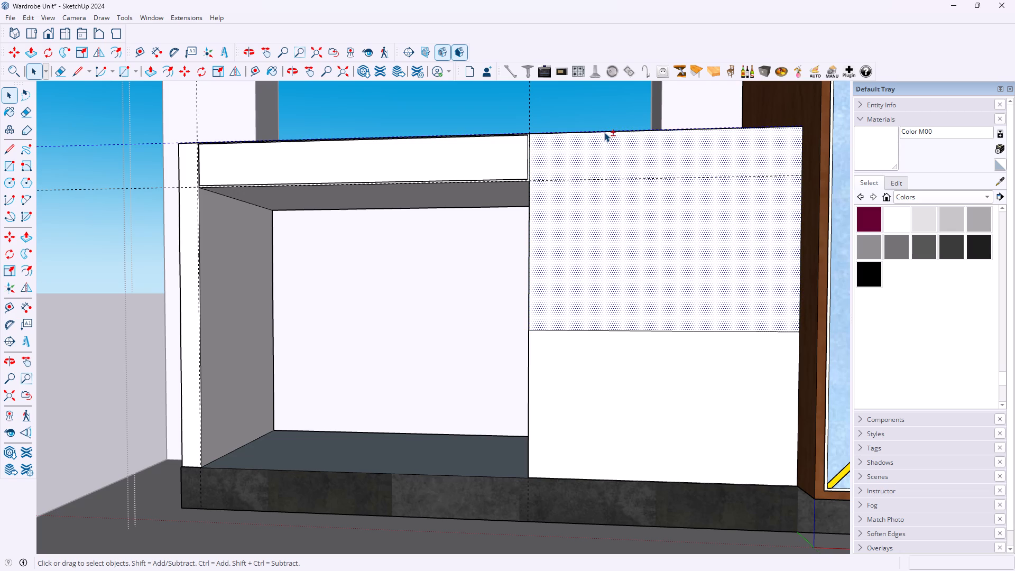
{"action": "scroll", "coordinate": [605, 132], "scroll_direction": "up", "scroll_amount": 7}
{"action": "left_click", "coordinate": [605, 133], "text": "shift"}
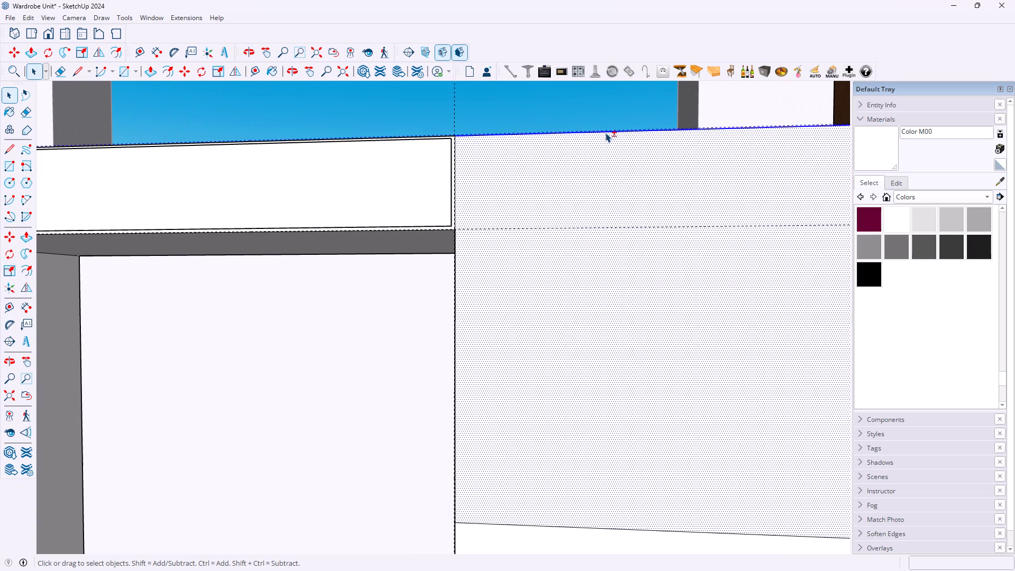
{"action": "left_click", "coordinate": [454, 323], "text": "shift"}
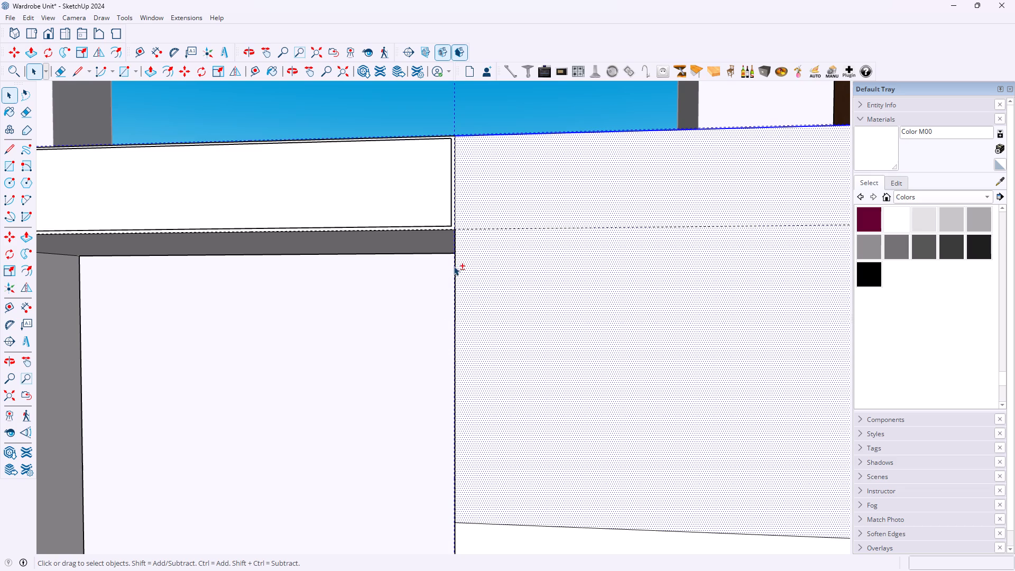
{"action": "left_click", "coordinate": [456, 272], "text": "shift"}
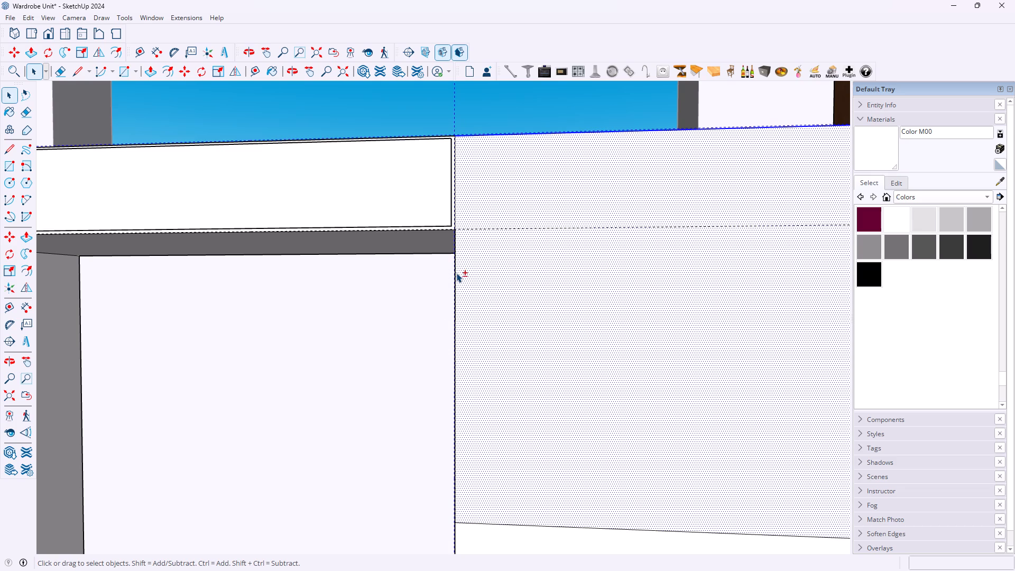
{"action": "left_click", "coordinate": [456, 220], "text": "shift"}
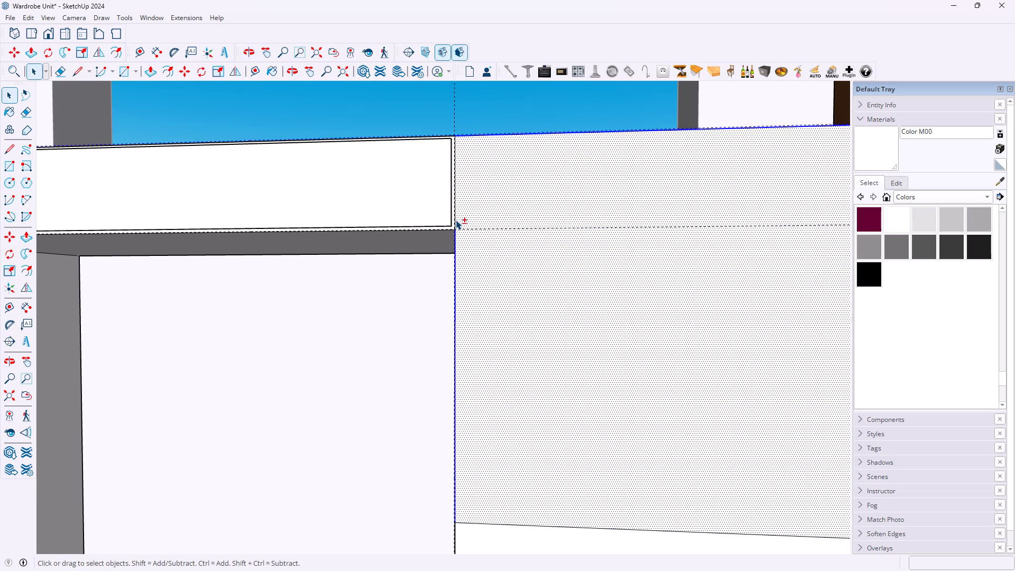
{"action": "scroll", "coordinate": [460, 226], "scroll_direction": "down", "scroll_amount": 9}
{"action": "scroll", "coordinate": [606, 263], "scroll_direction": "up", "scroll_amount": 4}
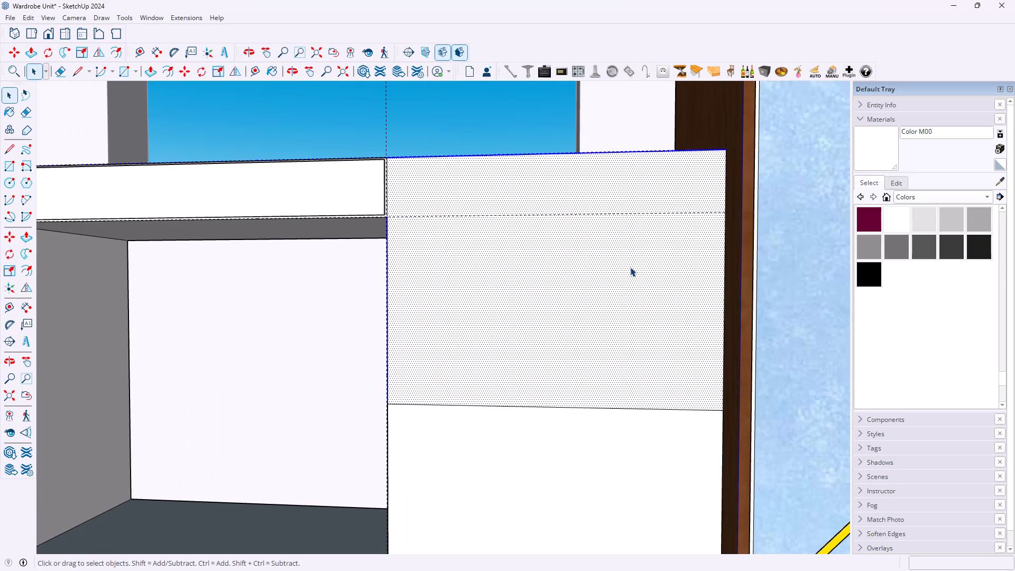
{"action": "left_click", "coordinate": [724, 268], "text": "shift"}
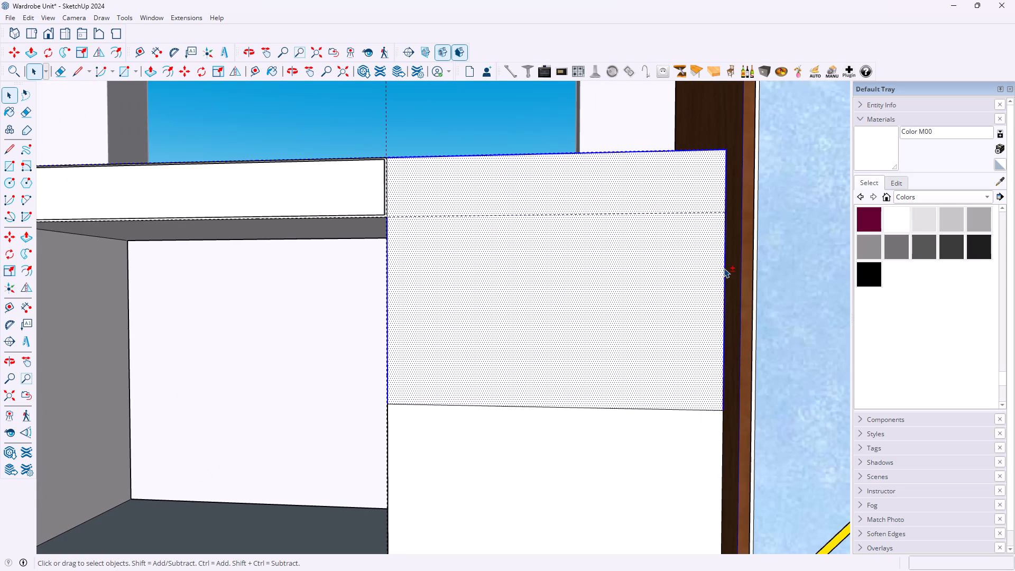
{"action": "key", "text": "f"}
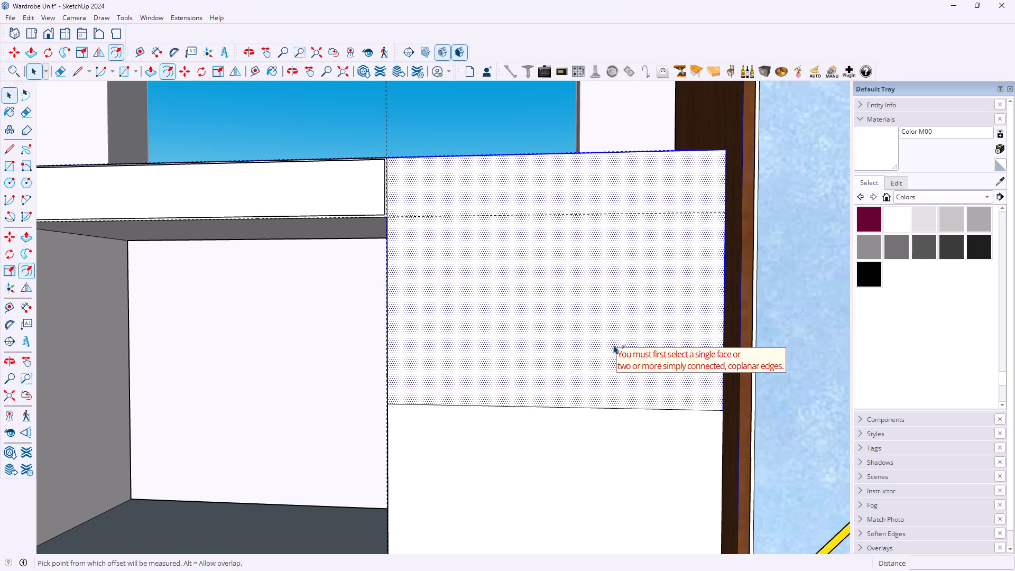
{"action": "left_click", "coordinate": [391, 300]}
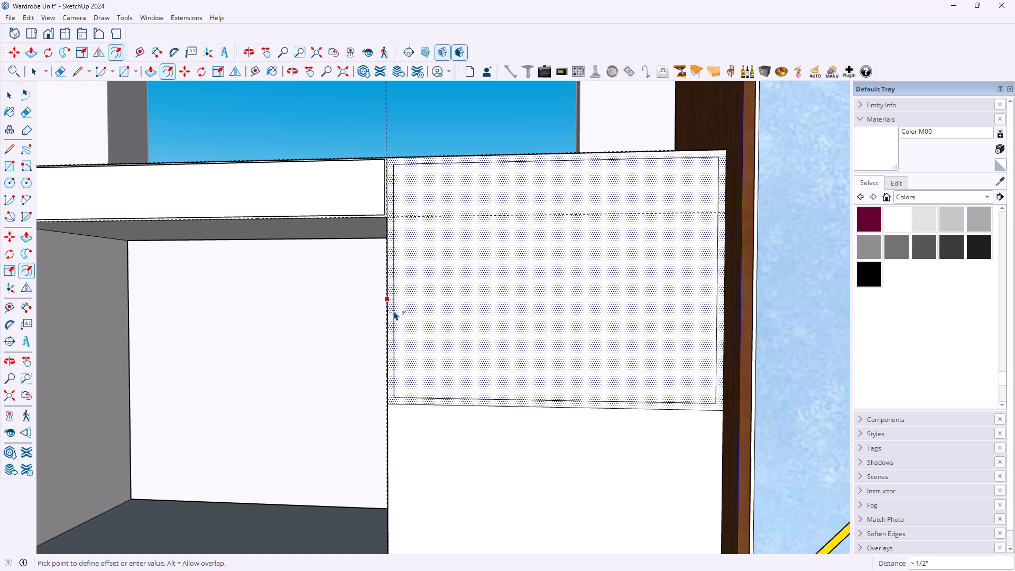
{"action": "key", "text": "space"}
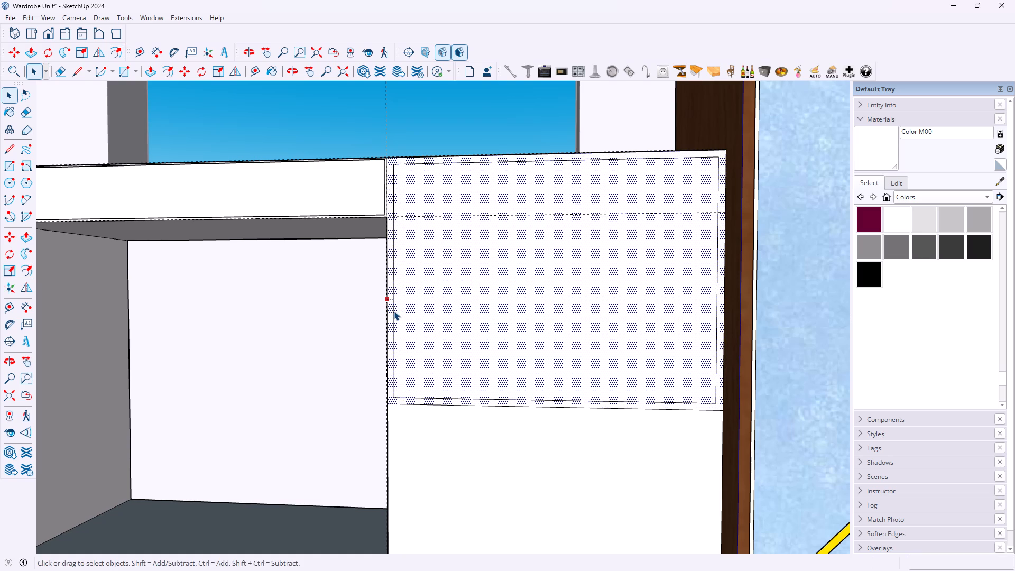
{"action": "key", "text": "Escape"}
Delete the horizontal edge dividing the upper and lower drawer fronts beside the niche.
{"action": "scroll", "coordinate": [402, 314], "scroll_direction": "down", "scroll_amount": 1}
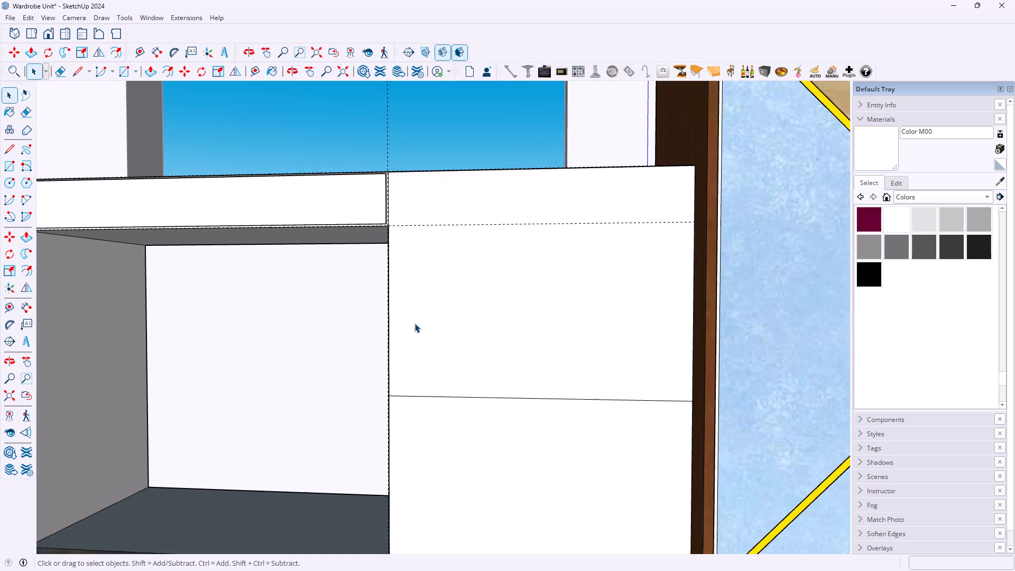
{"action": "scroll", "coordinate": [414, 323], "scroll_direction": "down", "scroll_amount": 1}
{"action": "left_click", "coordinate": [470, 391]}
{"action": "triple_click", "coordinate": [470, 391]}
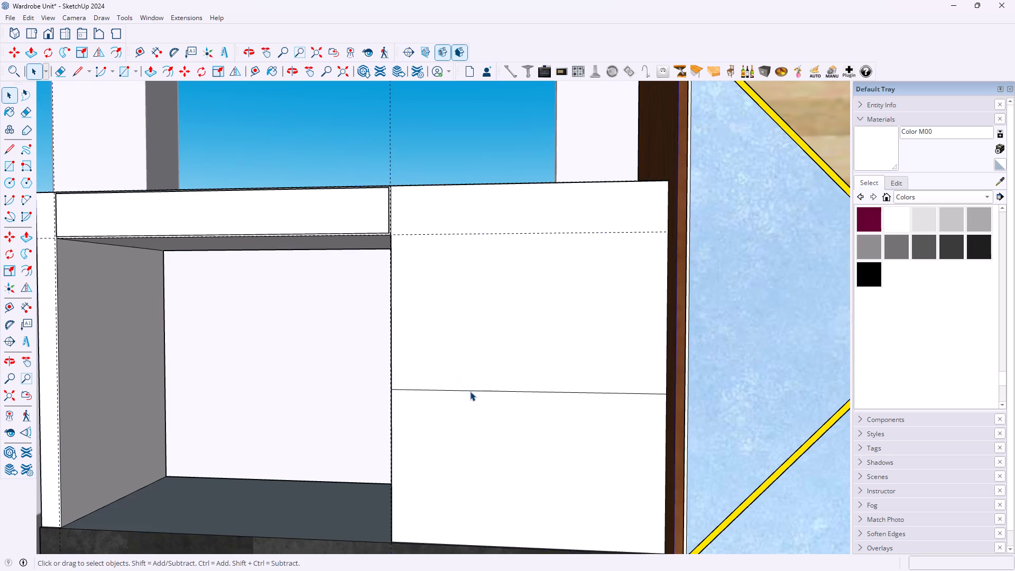
{"action": "left_click", "coordinate": [470, 391]}
{"action": "left_click", "coordinate": [470, 391]}
{"action": "left_click", "coordinate": [470, 391]}
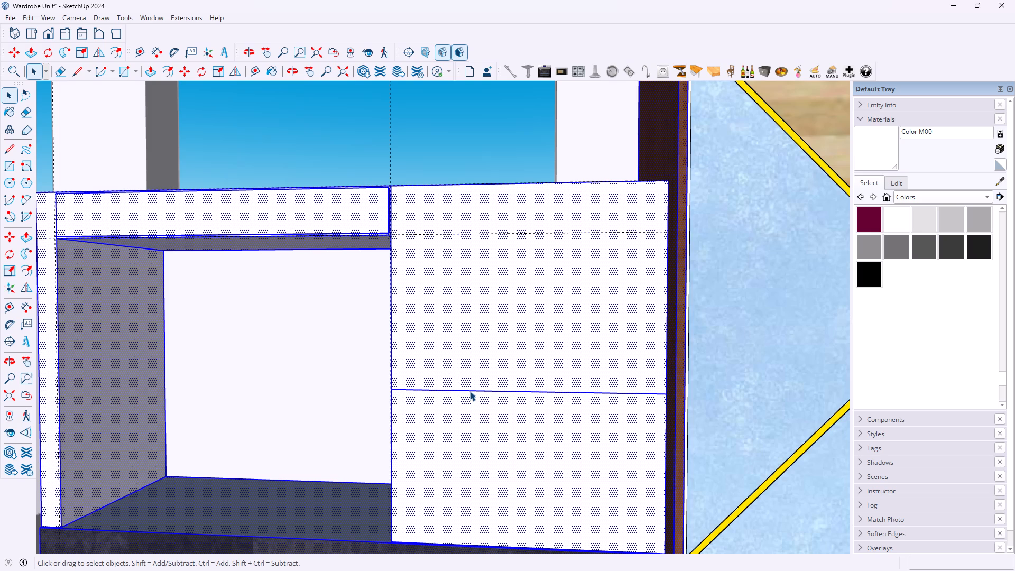
{"action": "left_click", "coordinate": [470, 391]}
{"action": "key", "text": "Delete"}
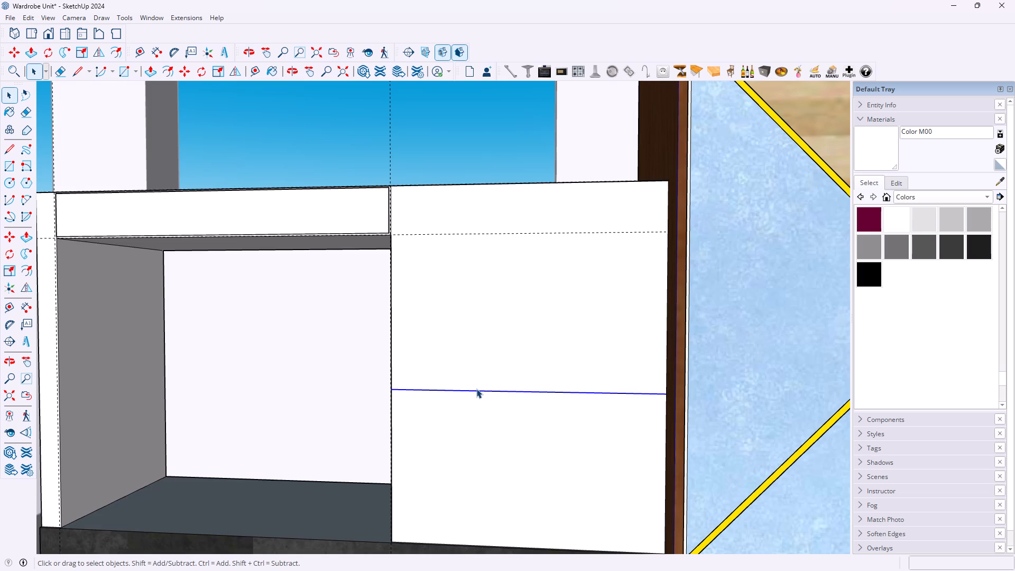
Offset the outline of the undivided front face beside the niche 18 mm inward.
{"action": "triple_click", "coordinate": [429, 377]}
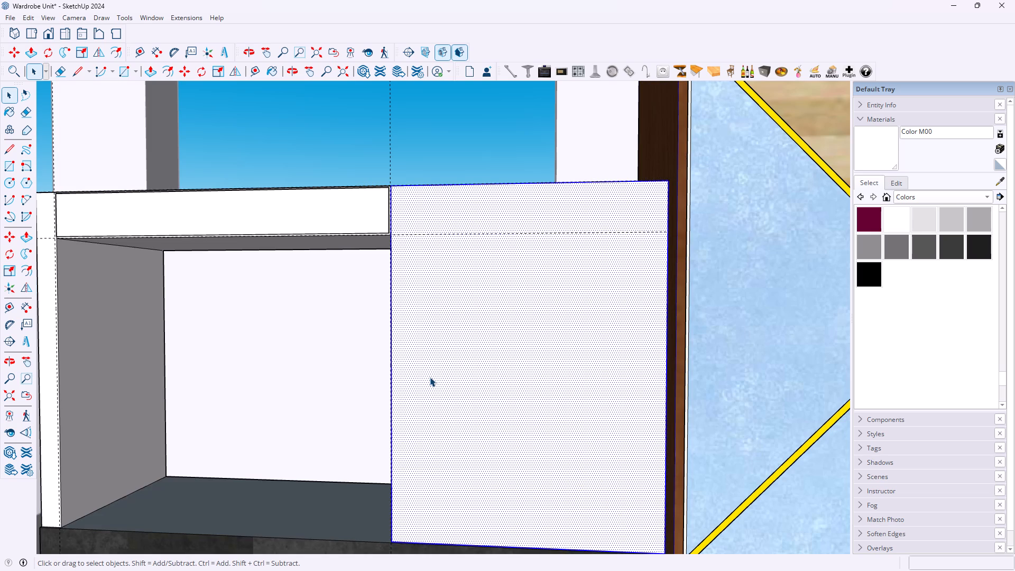
{"action": "left_click", "coordinate": [430, 377]}
{"action": "left_click", "coordinate": [430, 377]}
{"action": "left_click", "coordinate": [435, 370]}
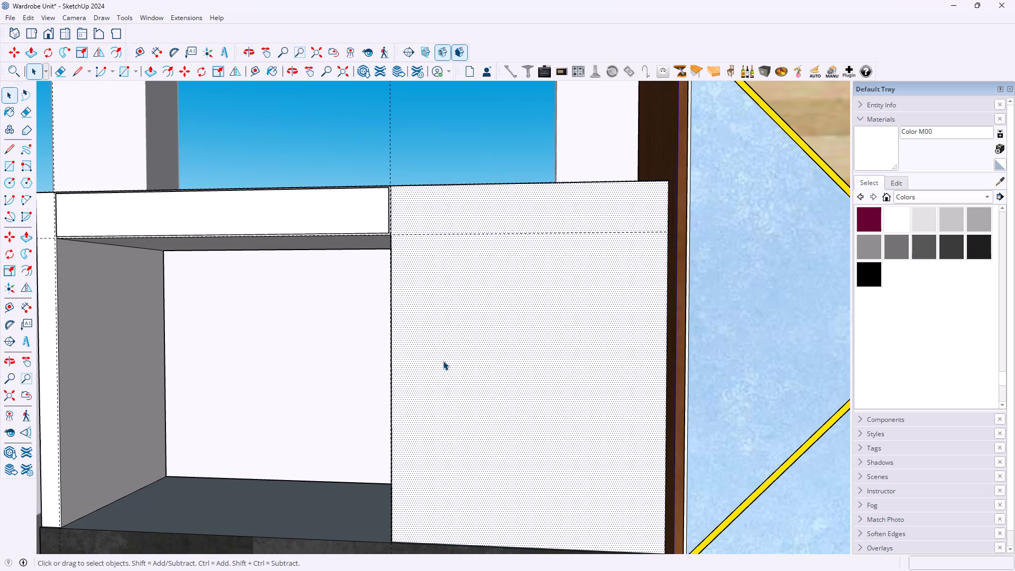
{"action": "key", "text": "f"}
{"action": "left_click", "coordinate": [440, 371]}
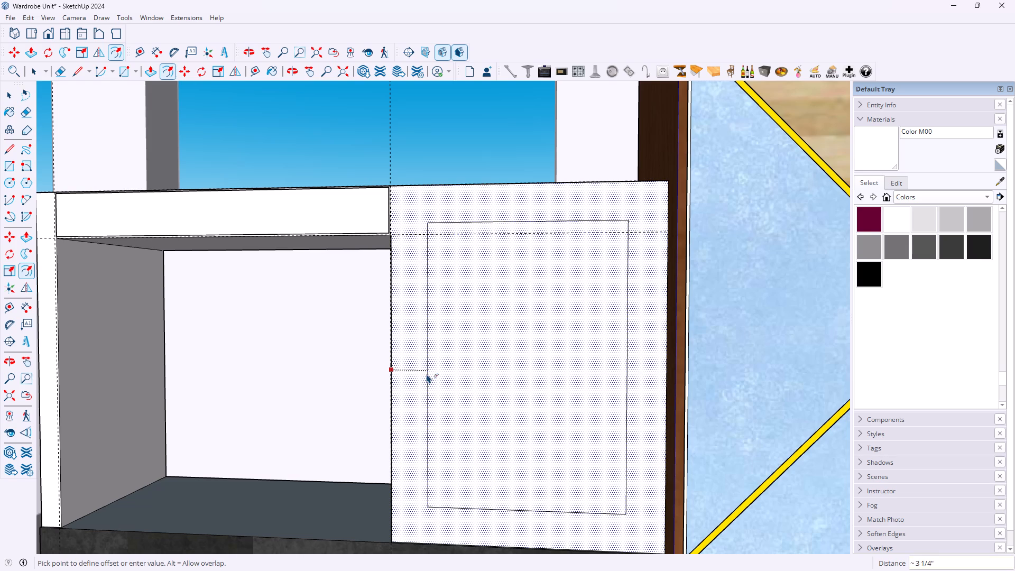
{"action": "key", "text": "1"}
{"action": "key", "text": "8"}
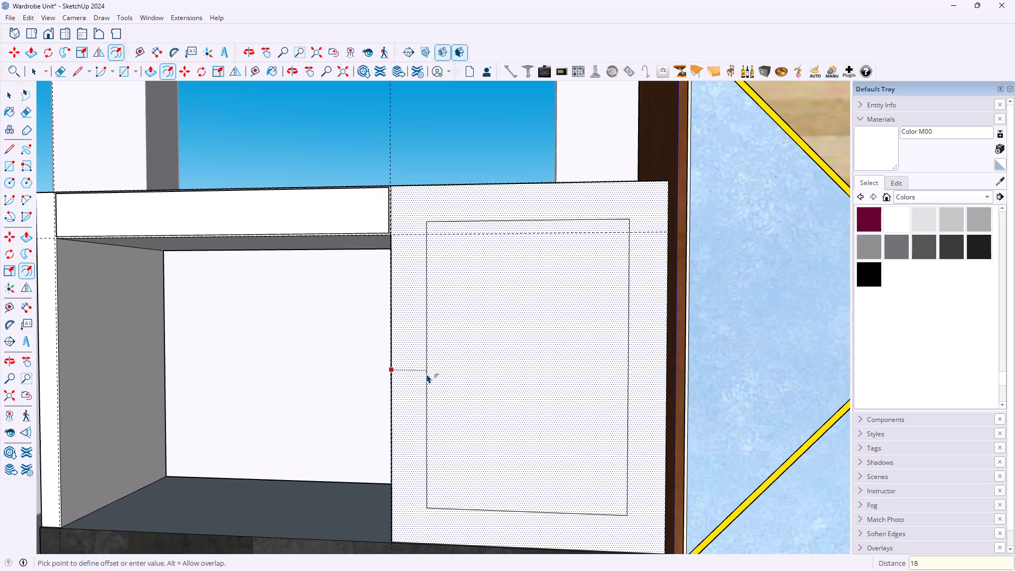
{"action": "type", "text": "mm"}
{"action": "key", "text": "Return"}
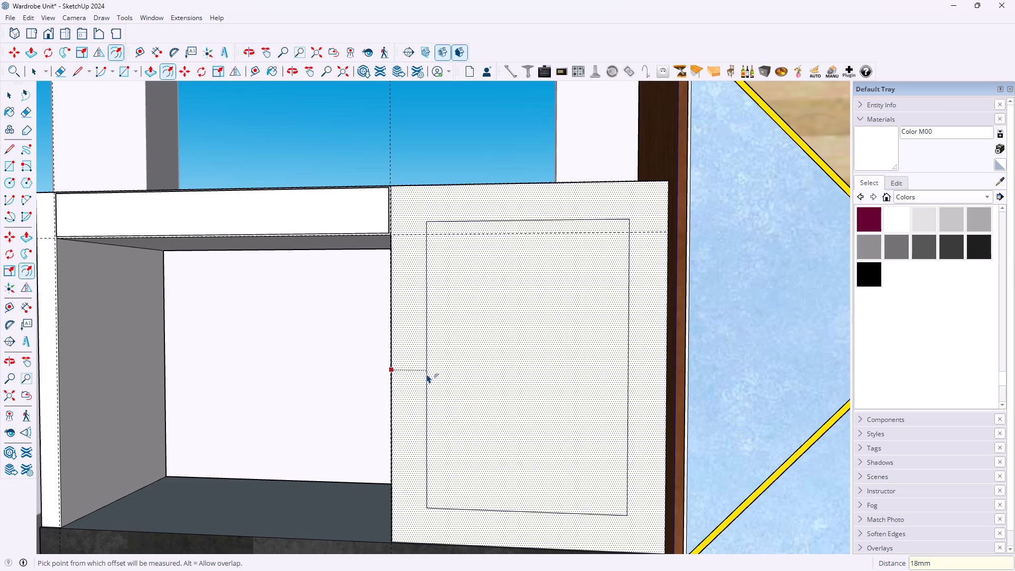
Draw a horizontal dividing line about 1' 10" long across the inset face, starting at the midpoint of its niche-side edge below the guide.
{"action": "key", "text": "l"}
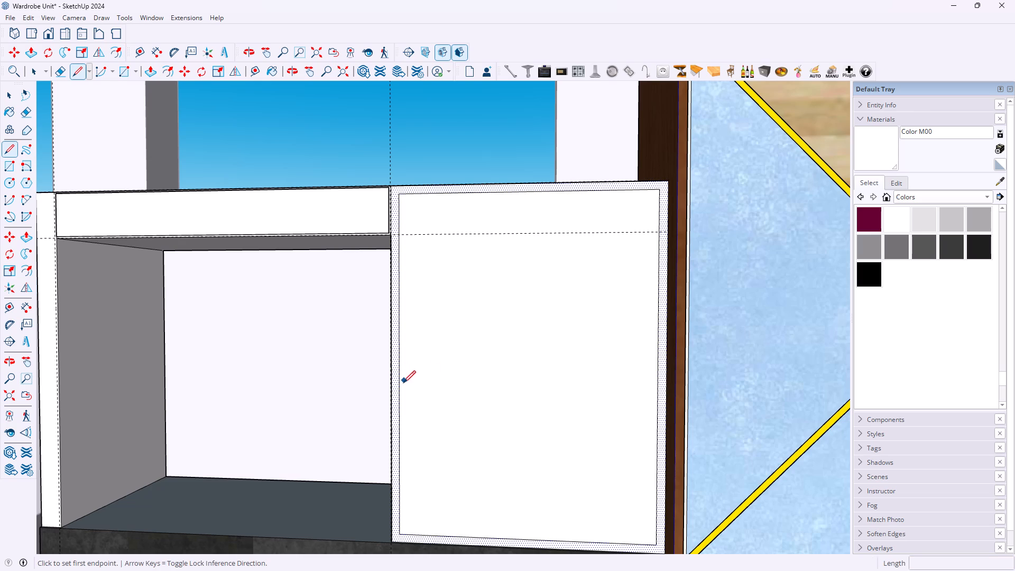
{"action": "left_click", "coordinate": [398, 386]}
{"action": "left_click", "coordinate": [657, 391]}
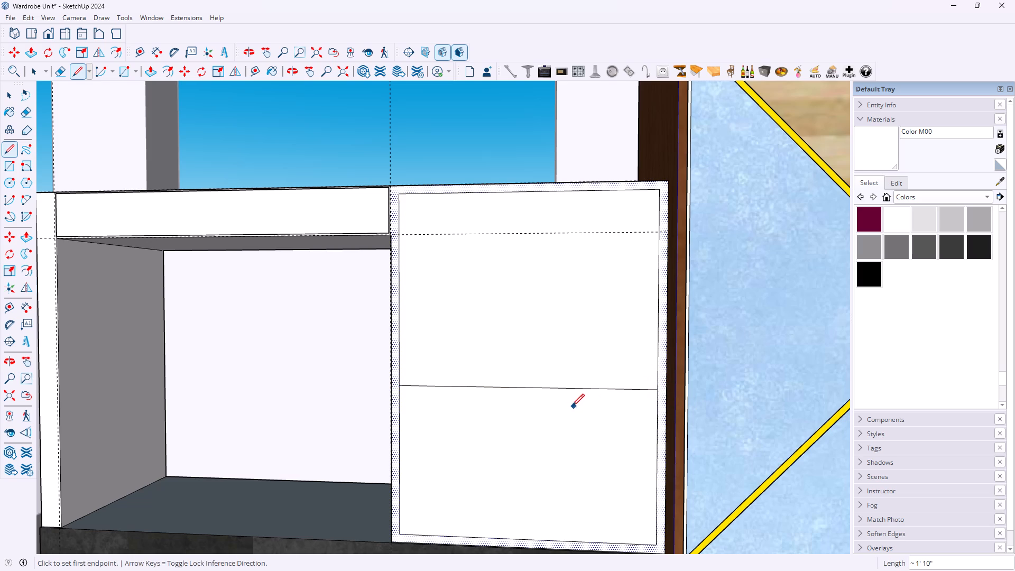
{"action": "key", "text": "space"}
Copy the horizontal dividing line between the two compartments beside the niche 9 mm upward.
{"action": "middle_click_drag", "start_coordinate": [520, 392], "coordinate": [540, 369]}
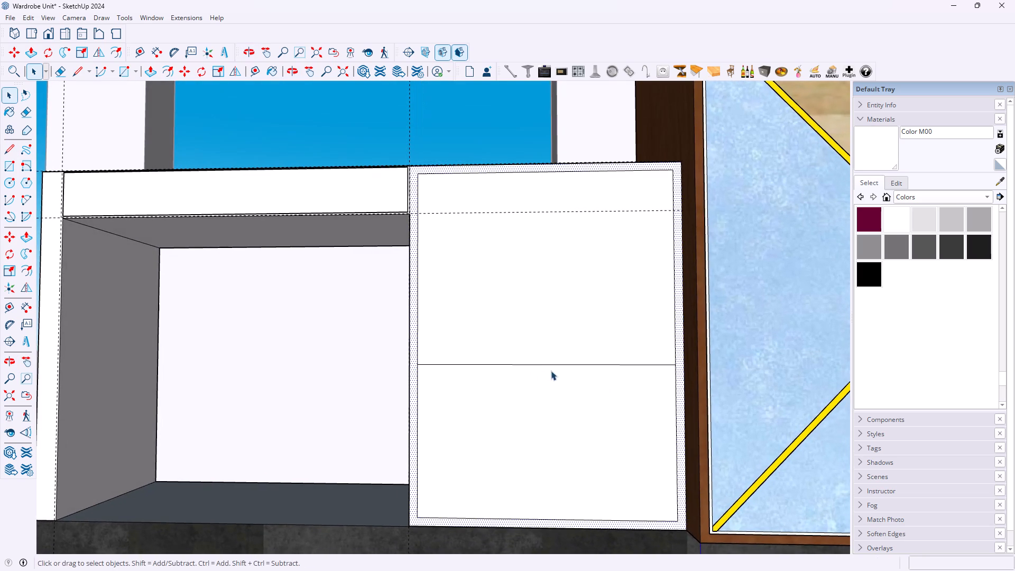
{"action": "scroll", "coordinate": [564, 365], "scroll_direction": "up", "scroll_amount": 4}
{"action": "left_click", "coordinate": [536, 364]}
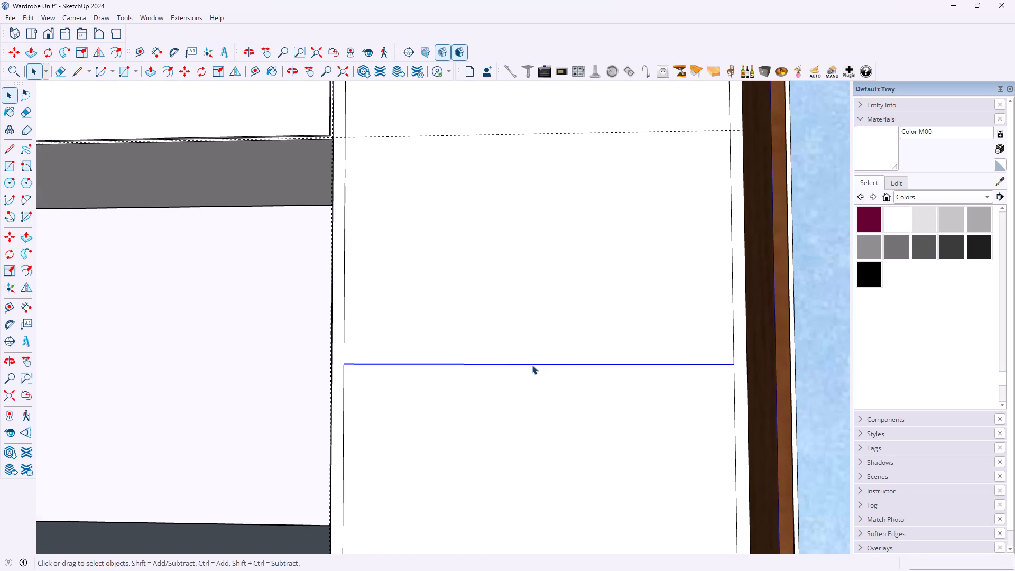
{"action": "key", "text": "m"}
{"action": "left_click", "coordinate": [535, 365]}
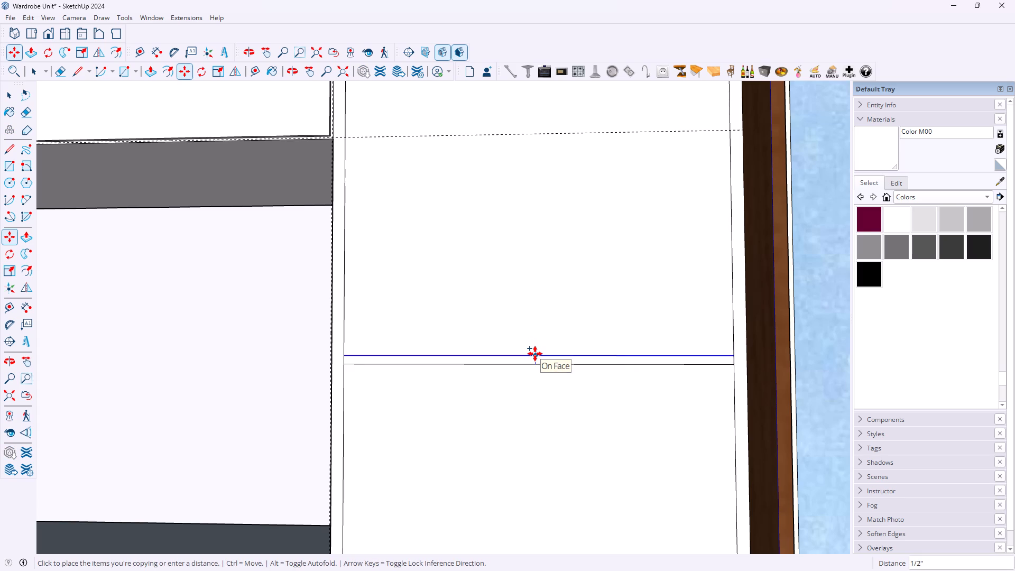
{"action": "type", "text": "9mm"}
{"action": "key", "text": "Return"}
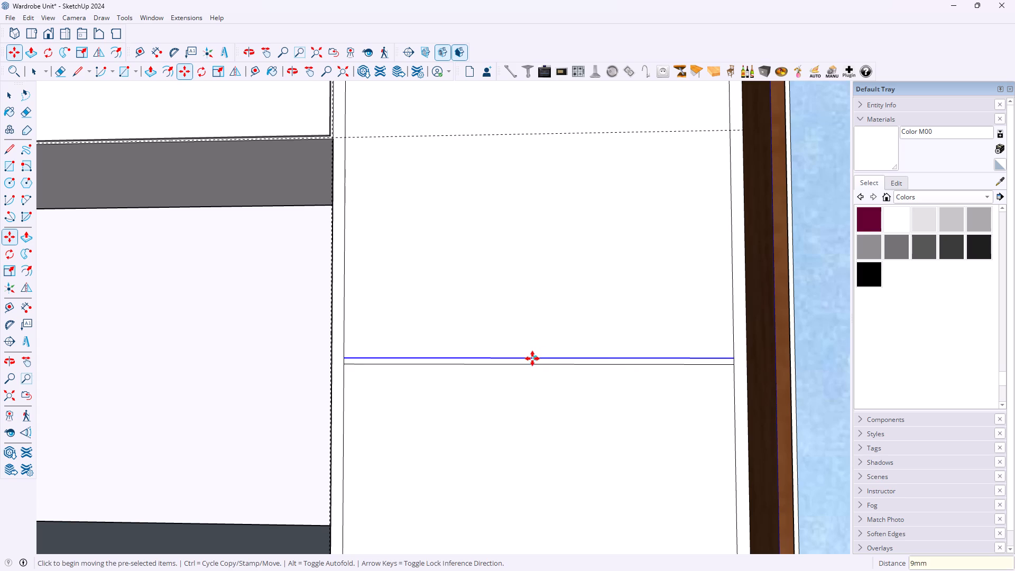
{"action": "key", "text": "space"}
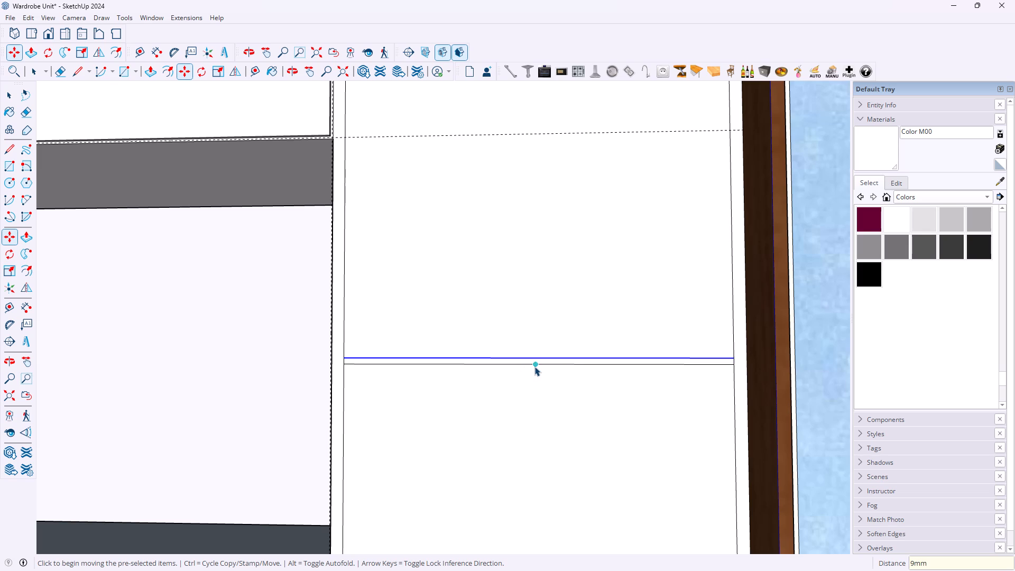
Copy the original dividing line 9 mm downward.
{"action": "left_click", "coordinate": [537, 363]}
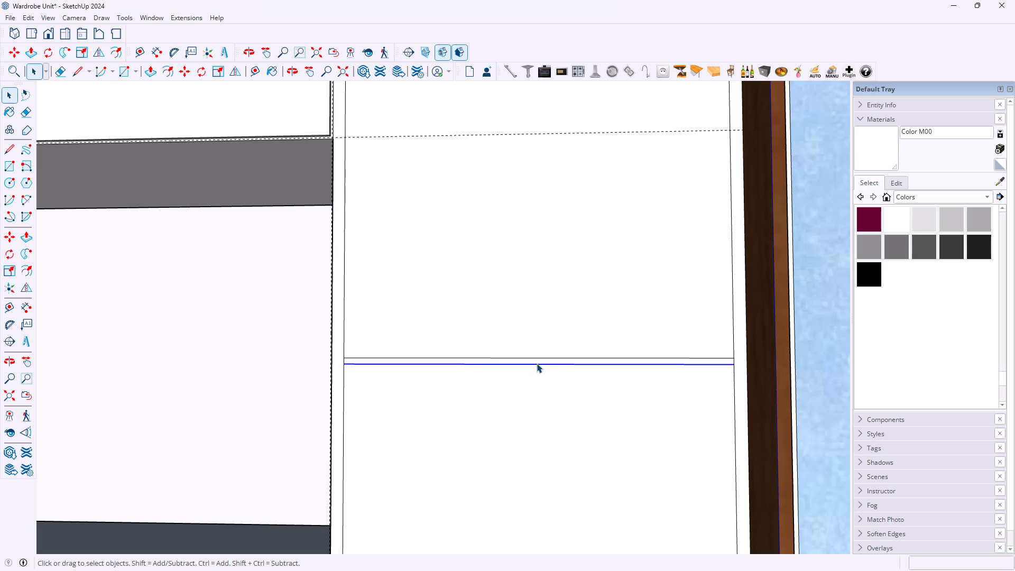
{"action": "key", "text": "m"}
{"action": "left_click", "coordinate": [534, 363]}
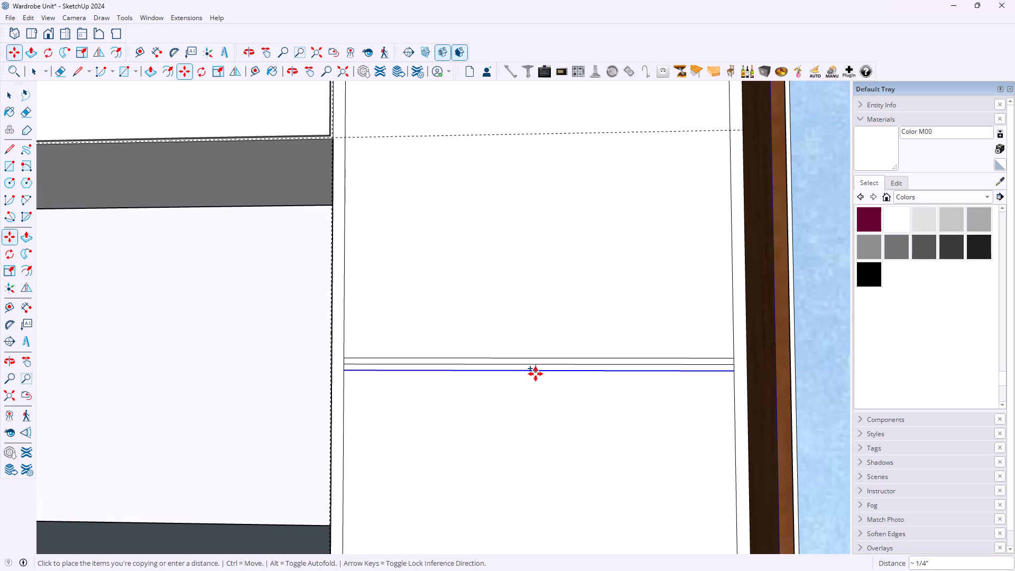
{"action": "type", "text": "9mm"}
{"action": "key", "text": "Return"}
{"action": "key", "text": "space"}
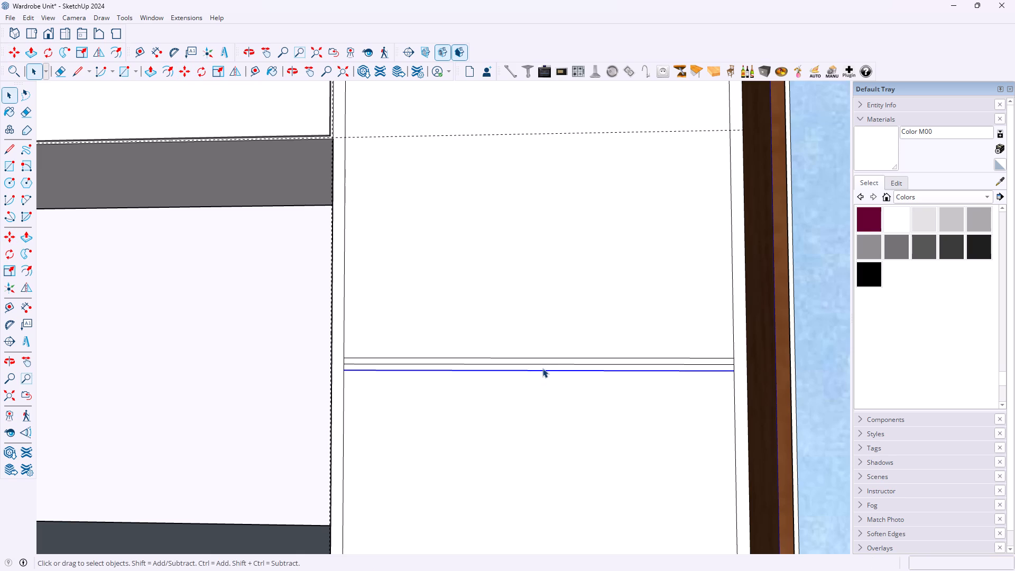
Delete the original middle line between the two 9 mm copies.
{"action": "left_click", "coordinate": [542, 363]}
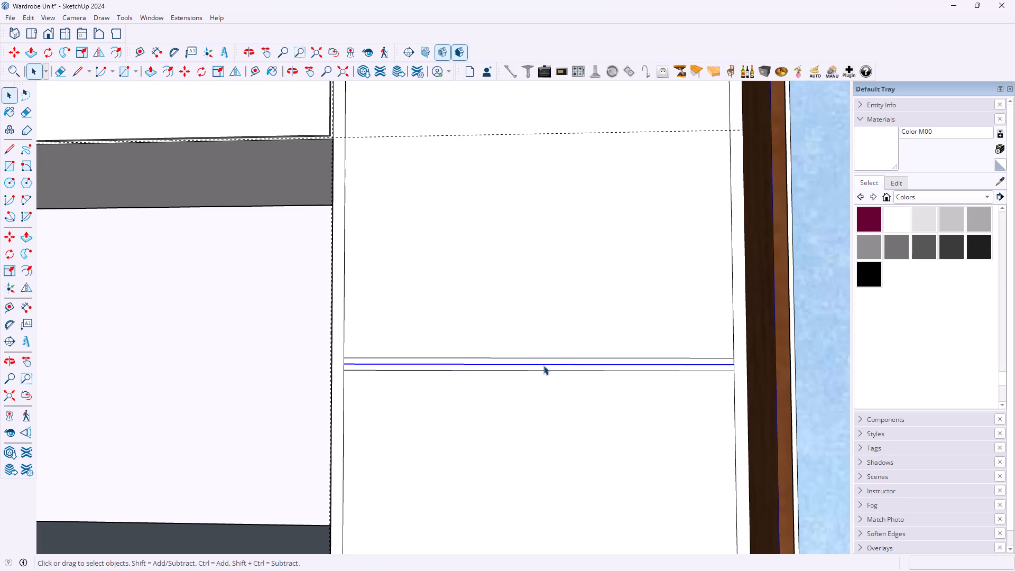
{"action": "key", "text": "Delete"}
Push the lower and upper inset faces beside the niche in by 1' 7 3/4", matching the niche's back face.
{"action": "scroll", "coordinate": [479, 352], "scroll_direction": "down", "scroll_amount": 8}
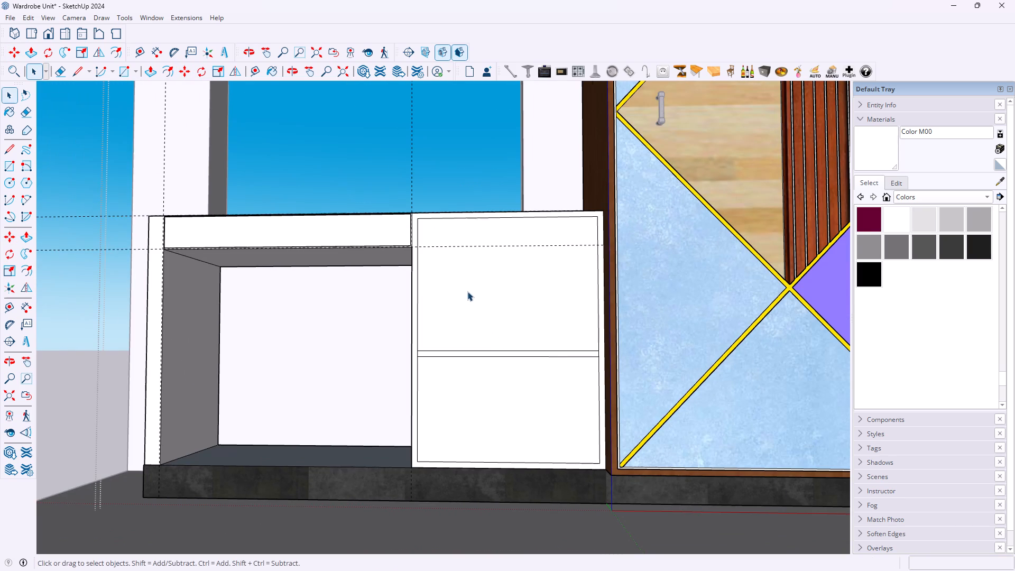
{"action": "scroll", "coordinate": [469, 290], "scroll_direction": "up", "scroll_amount": 3}
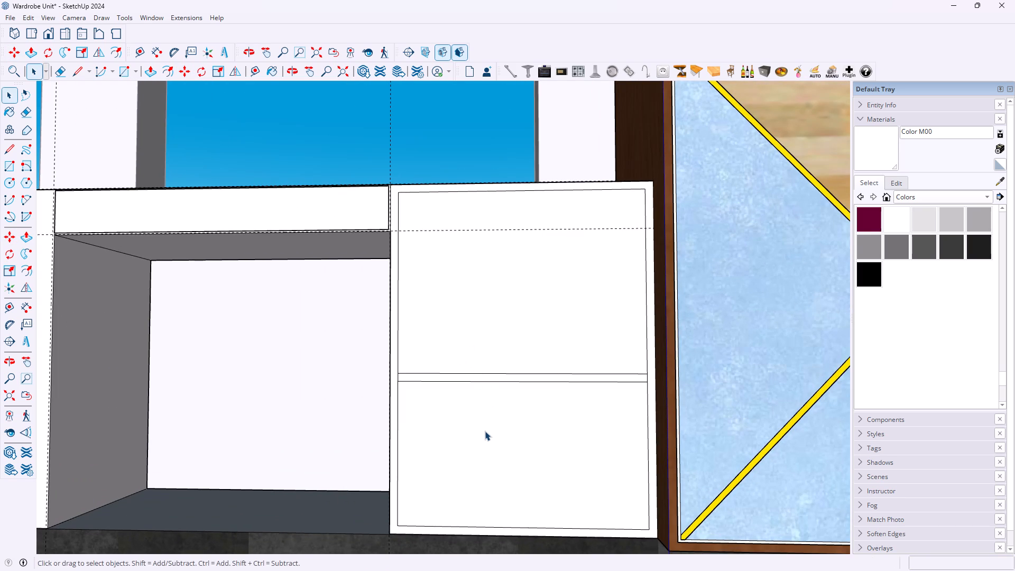
{"action": "left_click", "coordinate": [485, 430]}
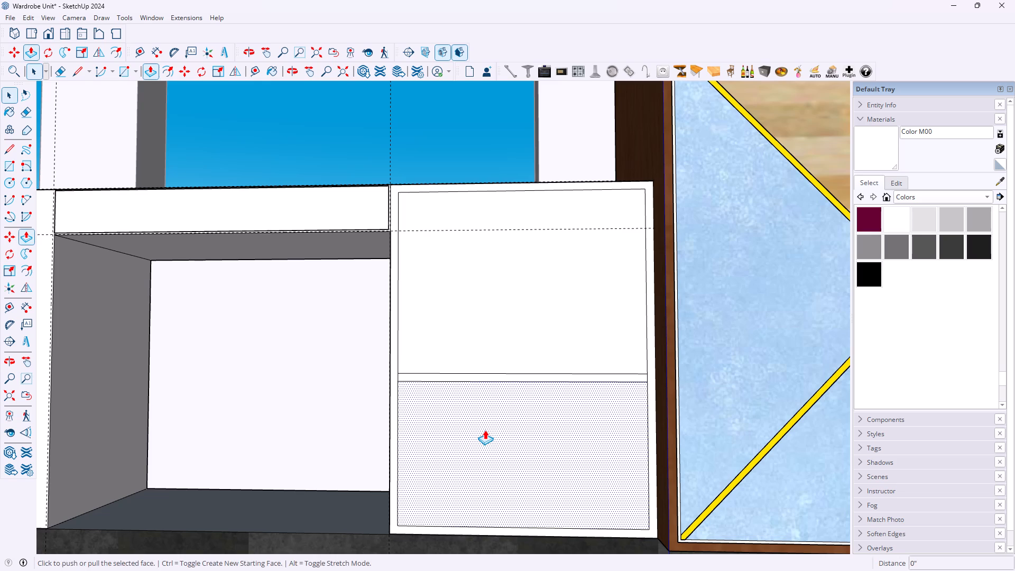
{"action": "key", "text": "p"}
{"action": "left_click", "coordinate": [485, 430]}
{"action": "left_click", "coordinate": [322, 338]}
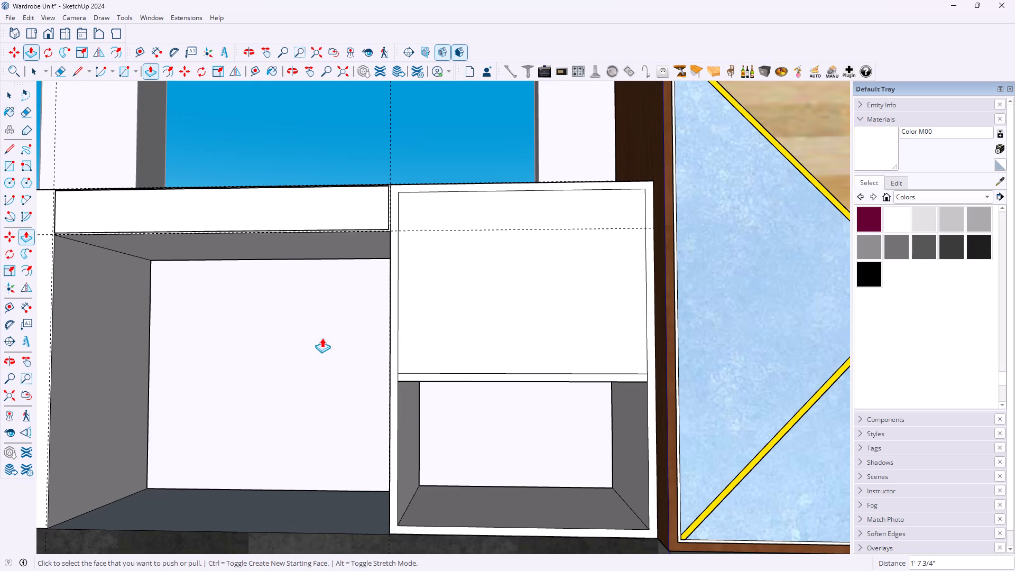
{"action": "double_click", "coordinate": [450, 331]}
{"action": "scroll", "coordinate": [486, 326], "scroll_direction": "down", "scroll_amount": 2}
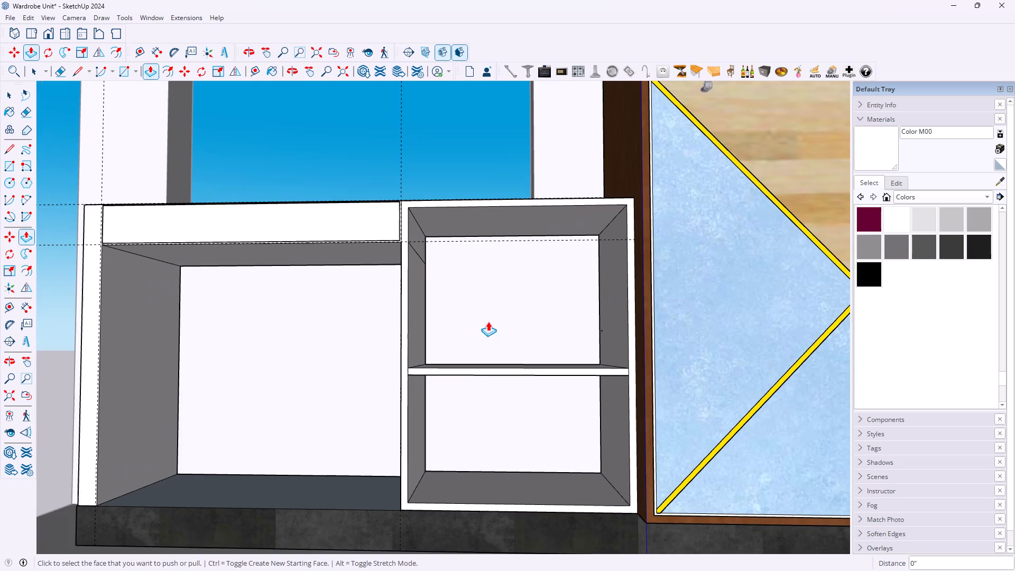
{"action": "middle_click_drag", "start_coordinate": [501, 313], "coordinate": [499, 339]}
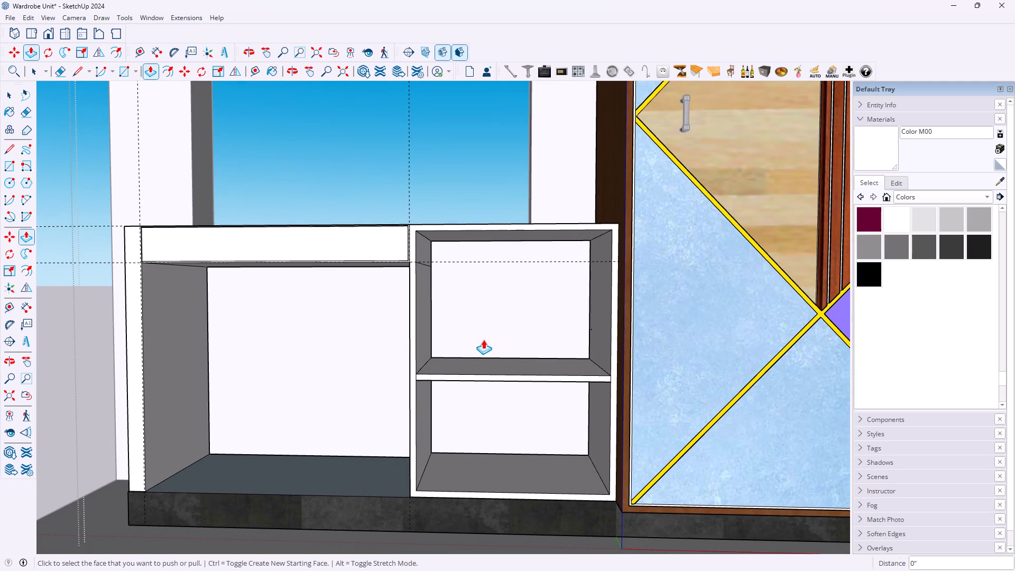
Insert a bar handle component and place it horizontally near the middle of the drawer front above the niche.
{"action": "scroll", "coordinate": [488, 327], "scroll_direction": "down", "scroll_amount": 5}
{"action": "scroll", "coordinate": [302, 264], "scroll_direction": "up", "scroll_amount": 3}
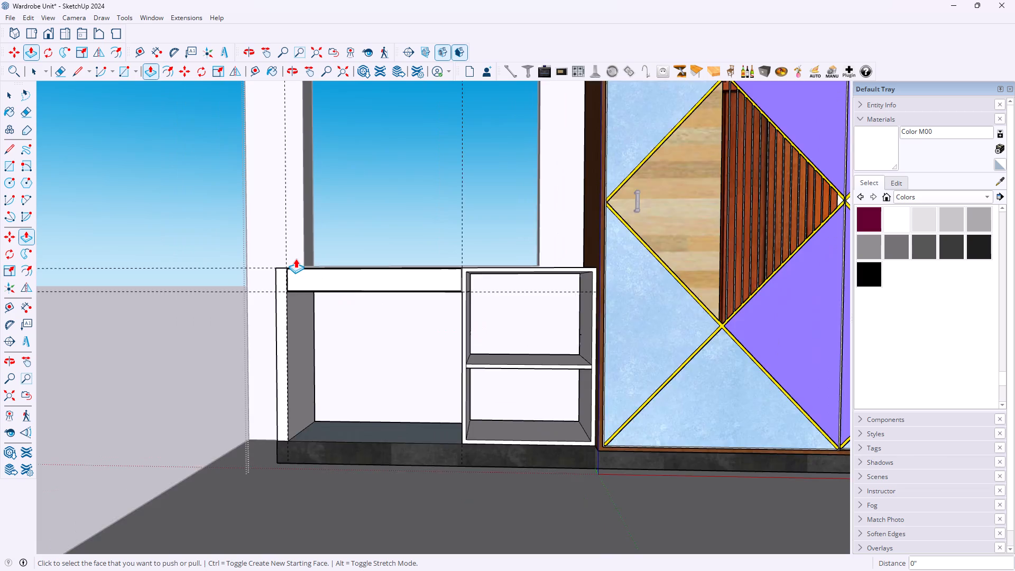
{"action": "scroll", "coordinate": [296, 259], "scroll_direction": "up", "scroll_amount": 1}
{"action": "scroll", "coordinate": [350, 288], "scroll_direction": "up", "scroll_amount": 2}
{"action": "scroll", "coordinate": [391, 300], "scroll_direction": "up", "scroll_amount": 3}
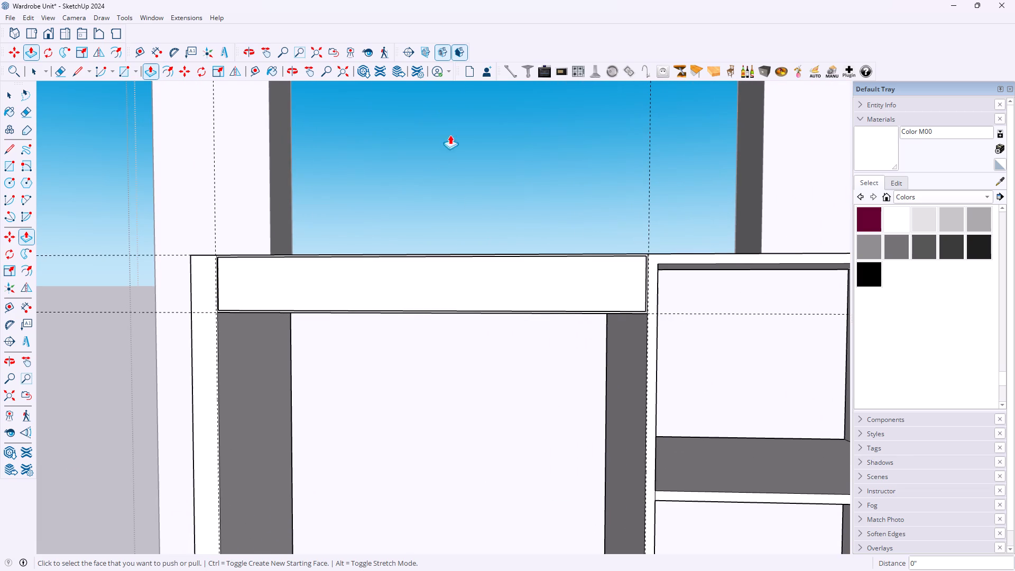
{"action": "left_click", "coordinate": [509, 67]}
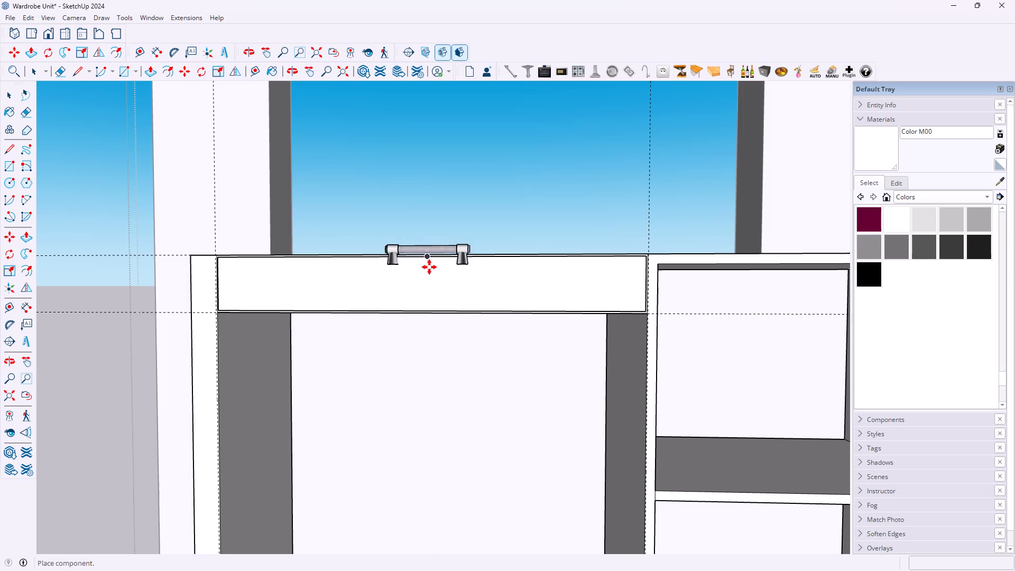
{"action": "left_click", "coordinate": [428, 285]}
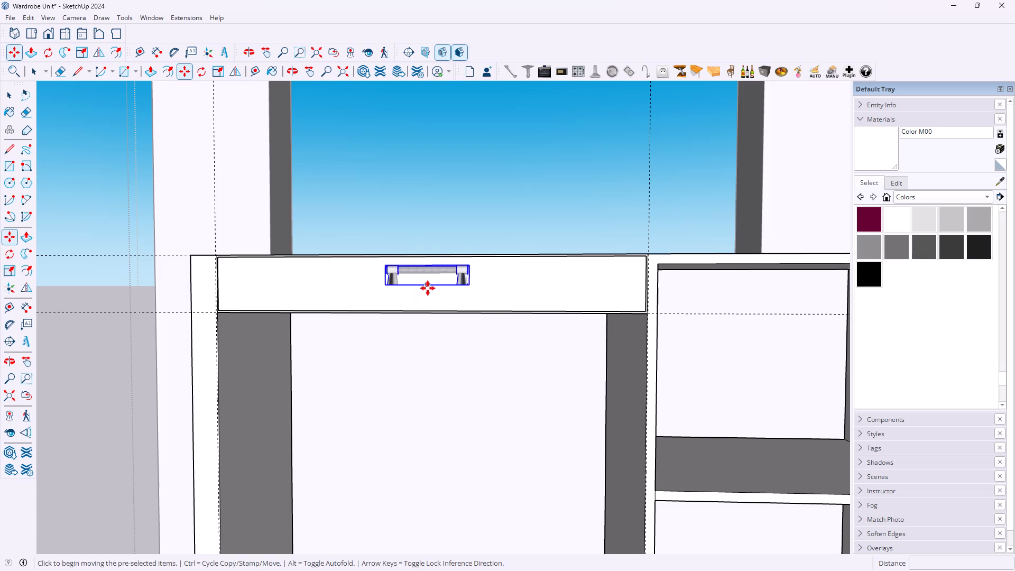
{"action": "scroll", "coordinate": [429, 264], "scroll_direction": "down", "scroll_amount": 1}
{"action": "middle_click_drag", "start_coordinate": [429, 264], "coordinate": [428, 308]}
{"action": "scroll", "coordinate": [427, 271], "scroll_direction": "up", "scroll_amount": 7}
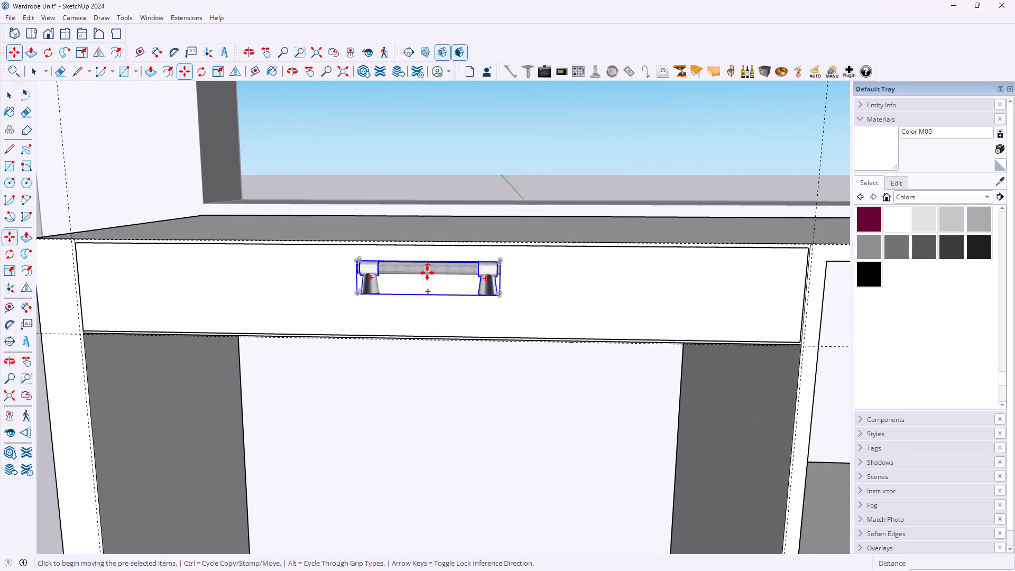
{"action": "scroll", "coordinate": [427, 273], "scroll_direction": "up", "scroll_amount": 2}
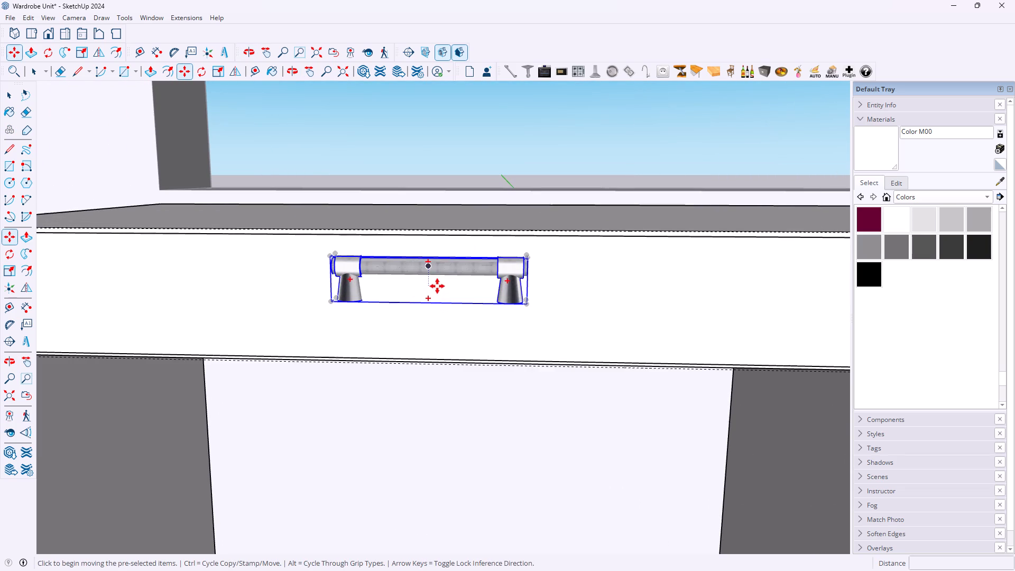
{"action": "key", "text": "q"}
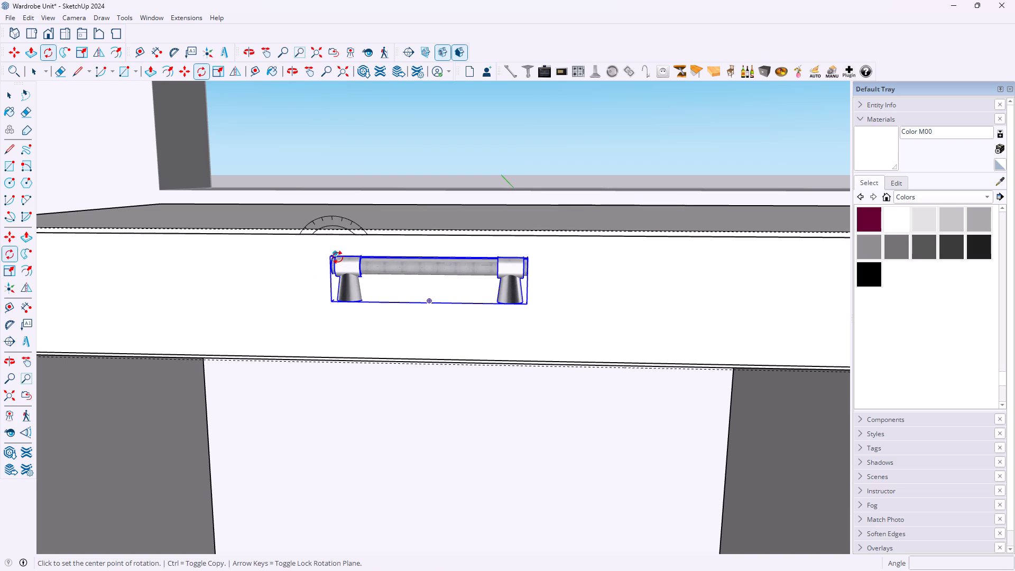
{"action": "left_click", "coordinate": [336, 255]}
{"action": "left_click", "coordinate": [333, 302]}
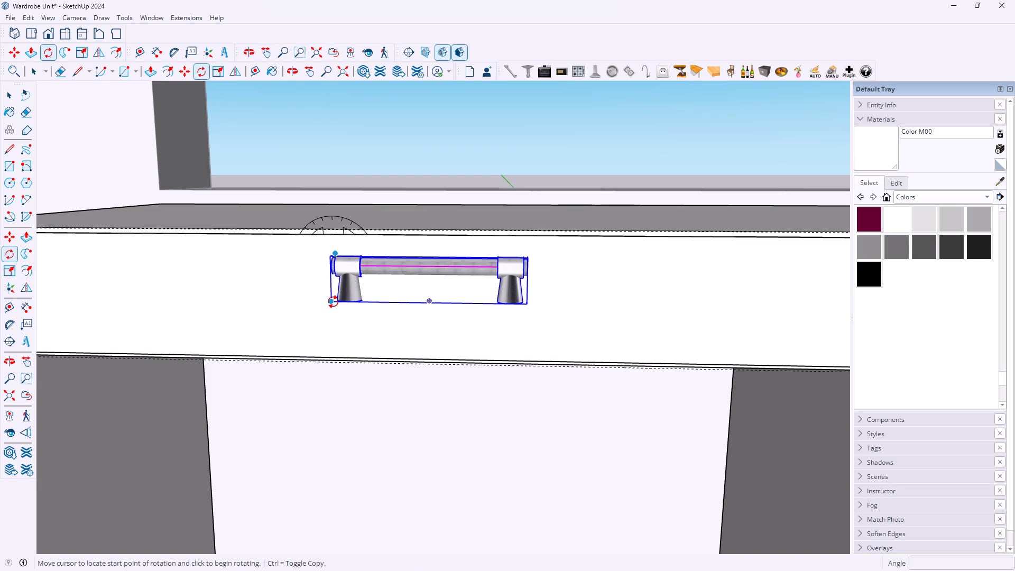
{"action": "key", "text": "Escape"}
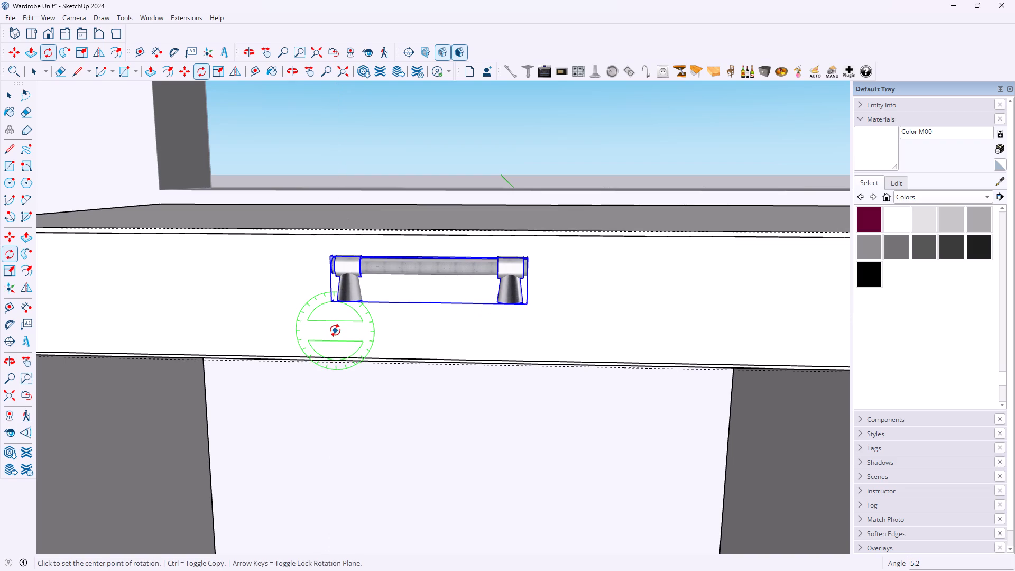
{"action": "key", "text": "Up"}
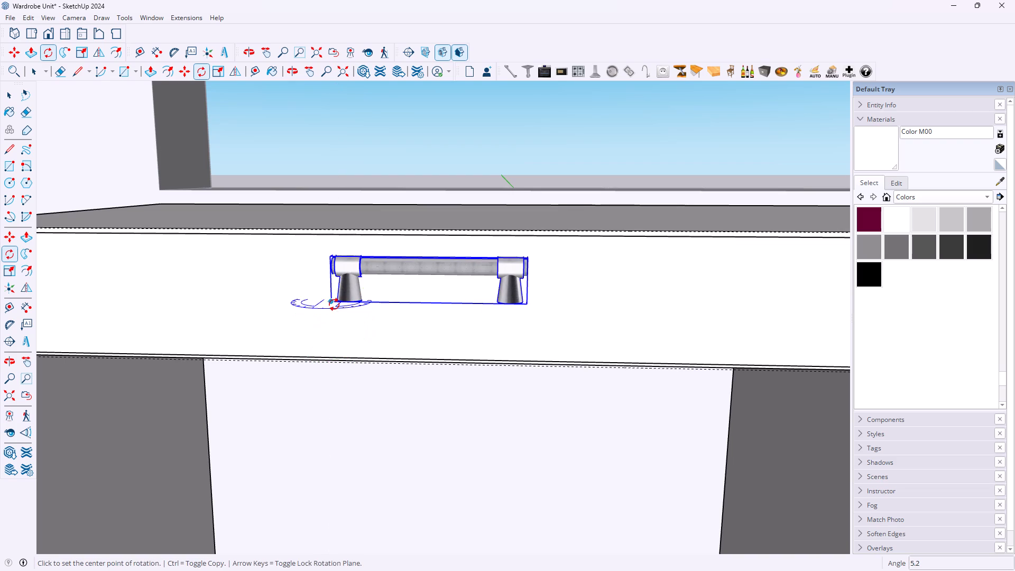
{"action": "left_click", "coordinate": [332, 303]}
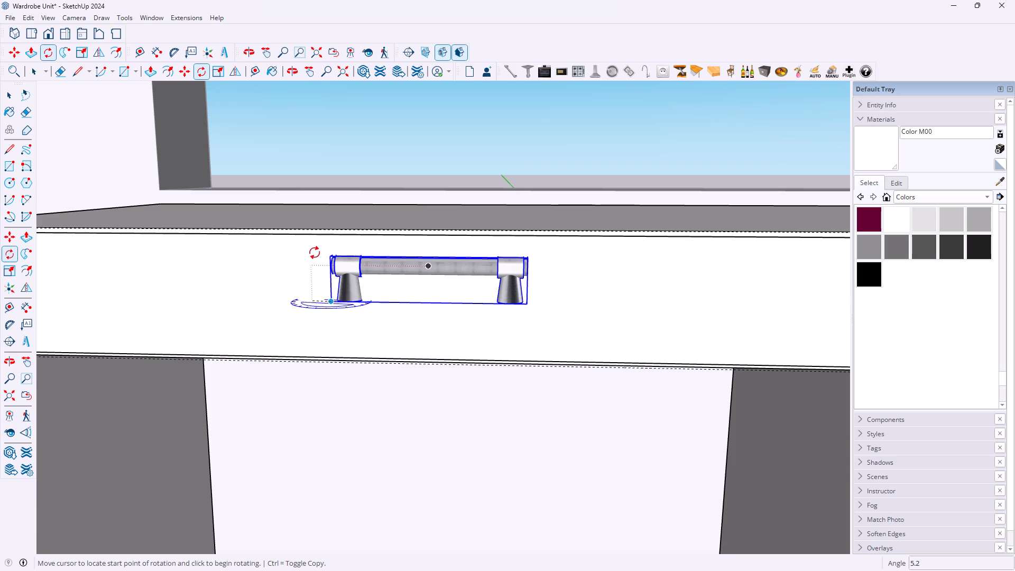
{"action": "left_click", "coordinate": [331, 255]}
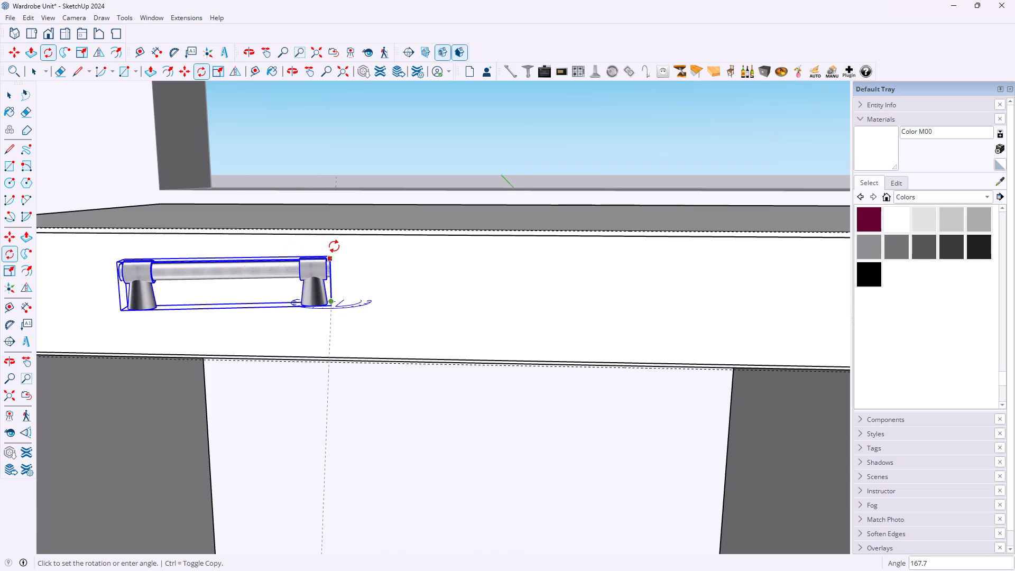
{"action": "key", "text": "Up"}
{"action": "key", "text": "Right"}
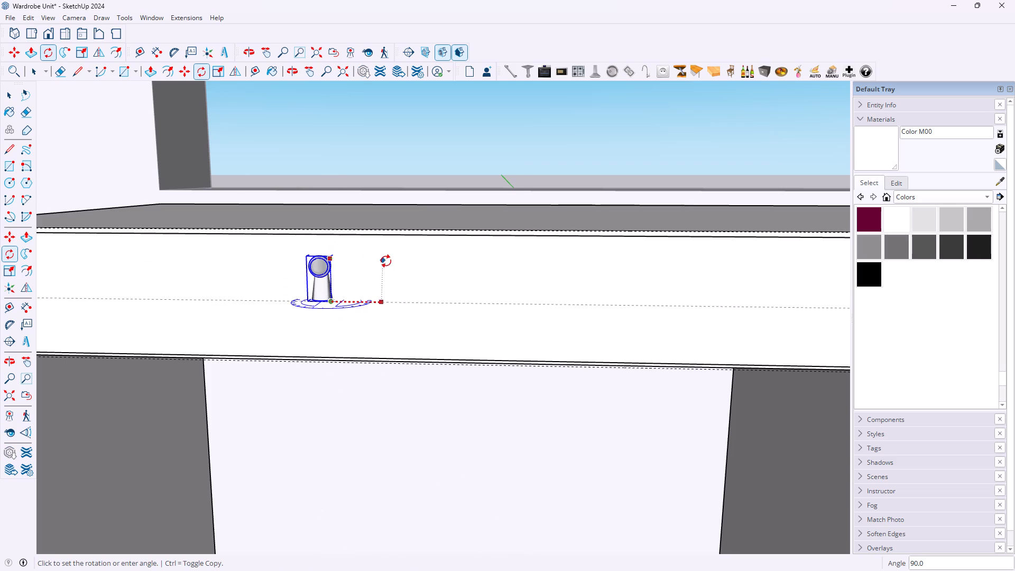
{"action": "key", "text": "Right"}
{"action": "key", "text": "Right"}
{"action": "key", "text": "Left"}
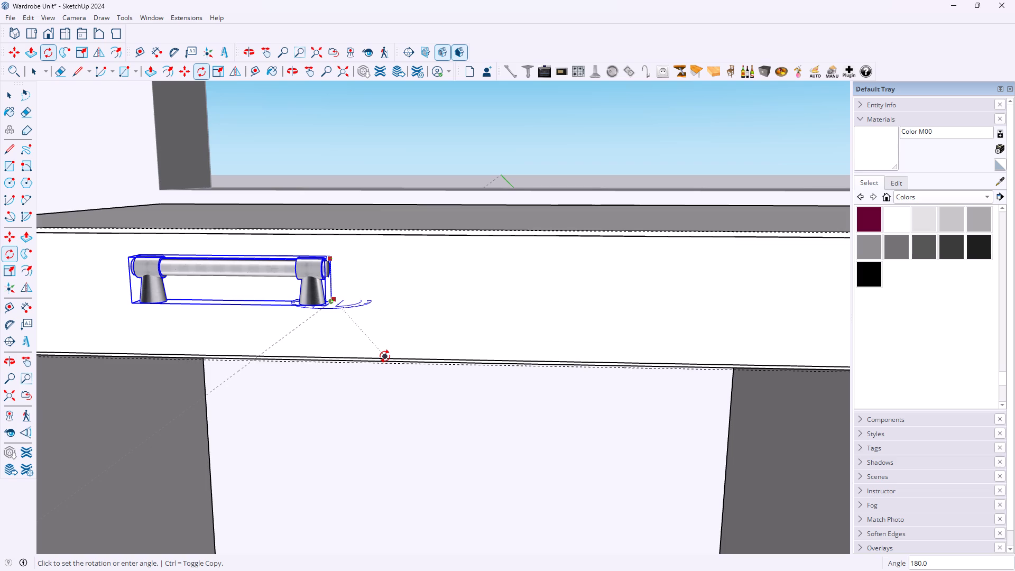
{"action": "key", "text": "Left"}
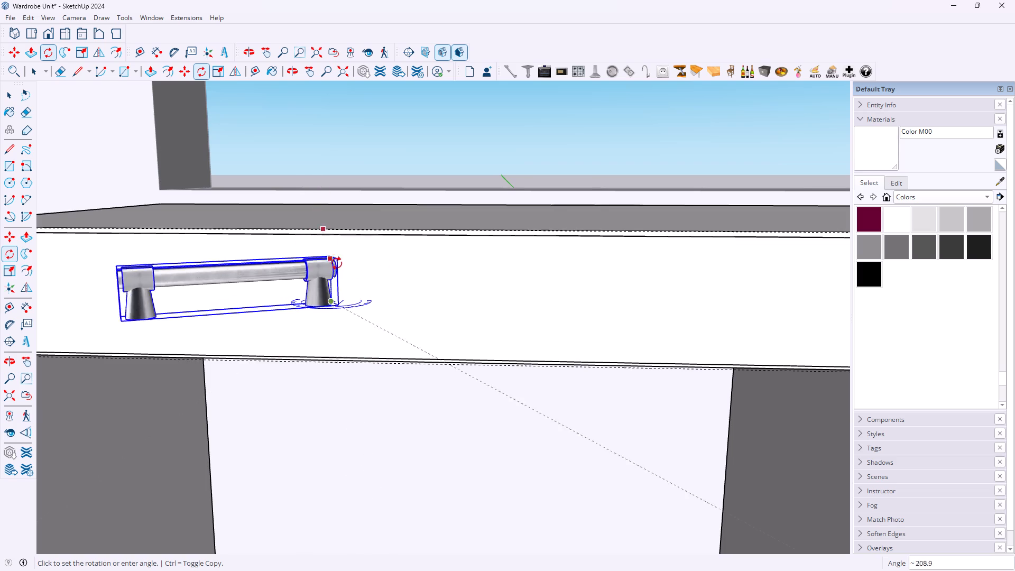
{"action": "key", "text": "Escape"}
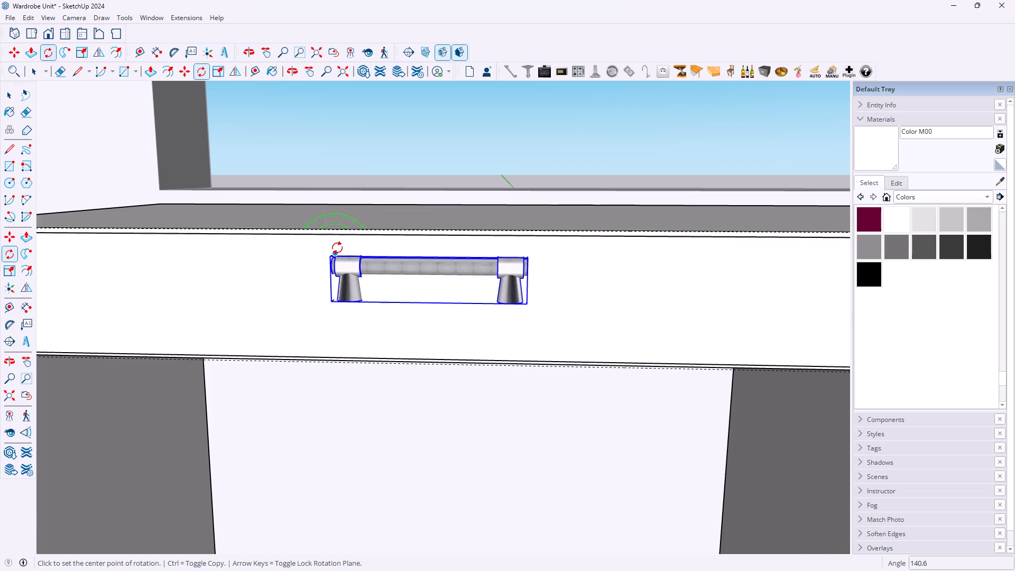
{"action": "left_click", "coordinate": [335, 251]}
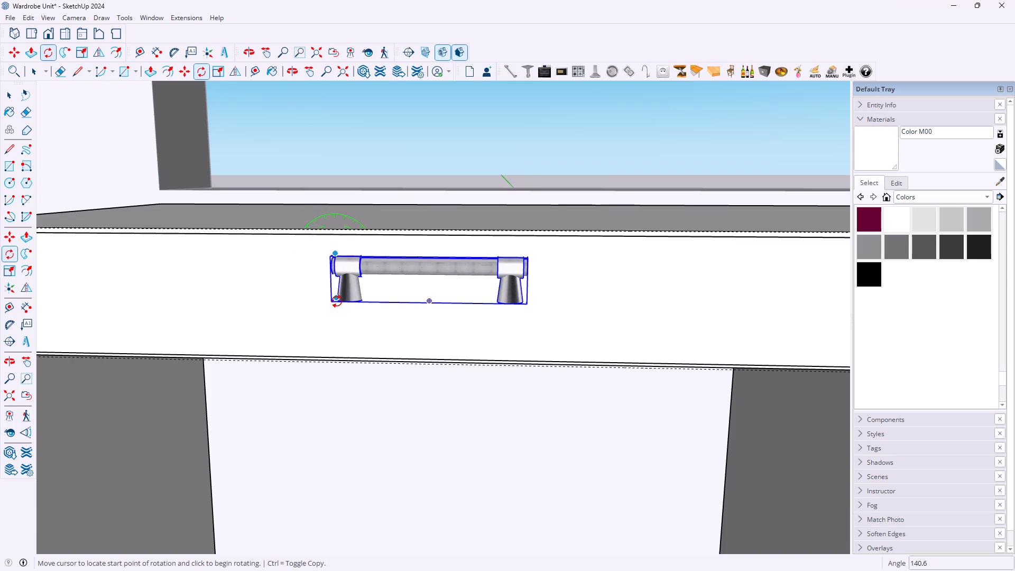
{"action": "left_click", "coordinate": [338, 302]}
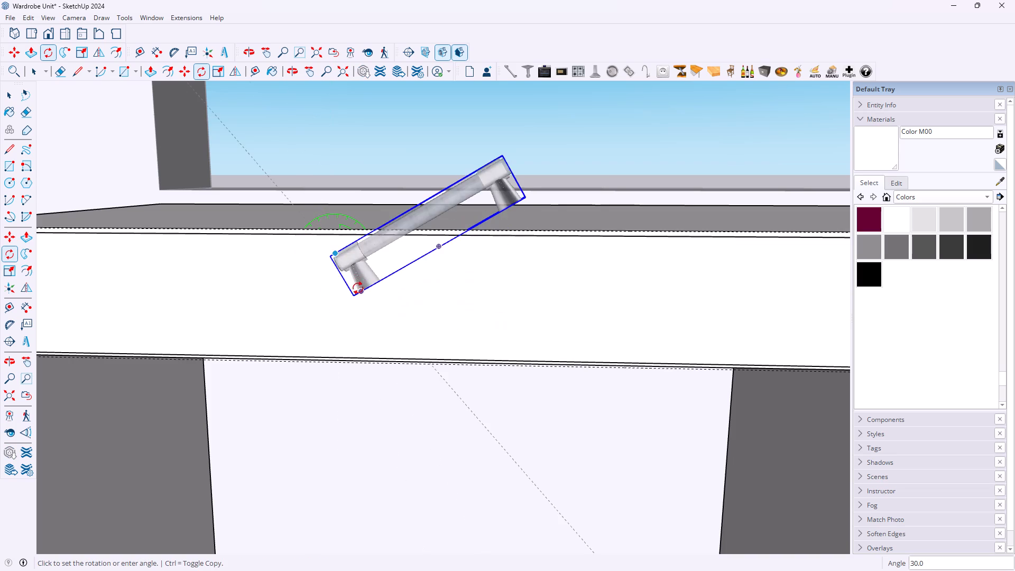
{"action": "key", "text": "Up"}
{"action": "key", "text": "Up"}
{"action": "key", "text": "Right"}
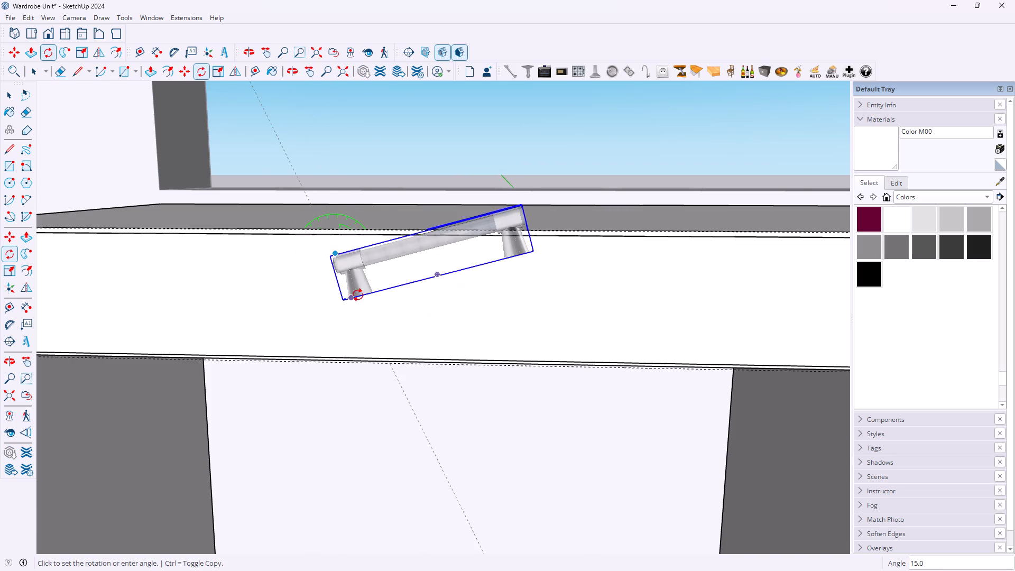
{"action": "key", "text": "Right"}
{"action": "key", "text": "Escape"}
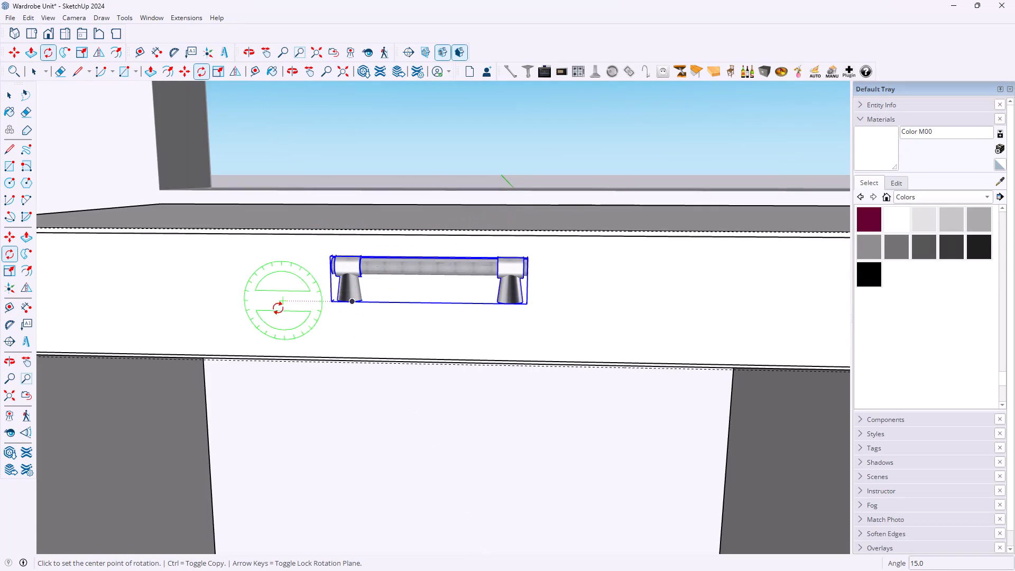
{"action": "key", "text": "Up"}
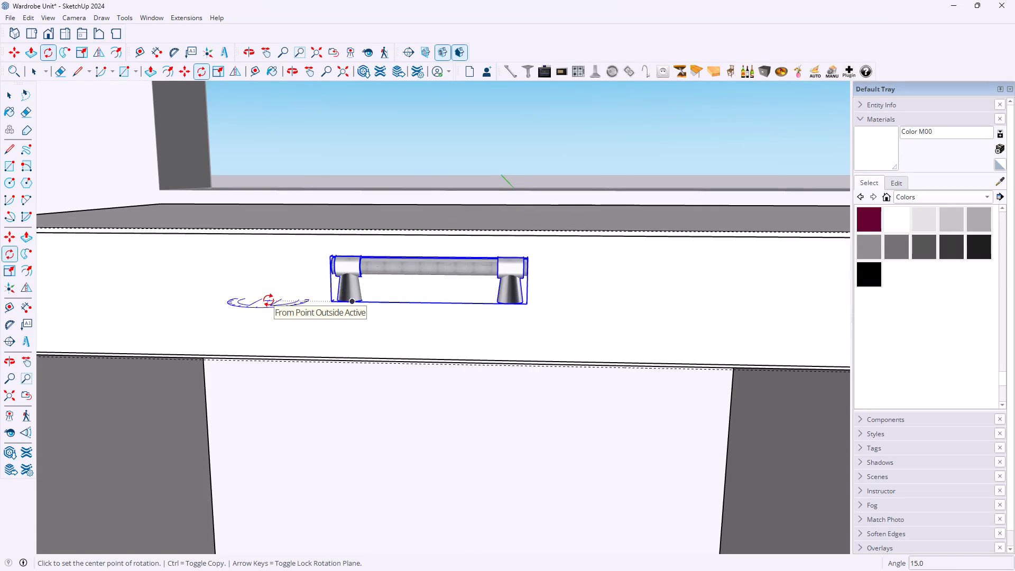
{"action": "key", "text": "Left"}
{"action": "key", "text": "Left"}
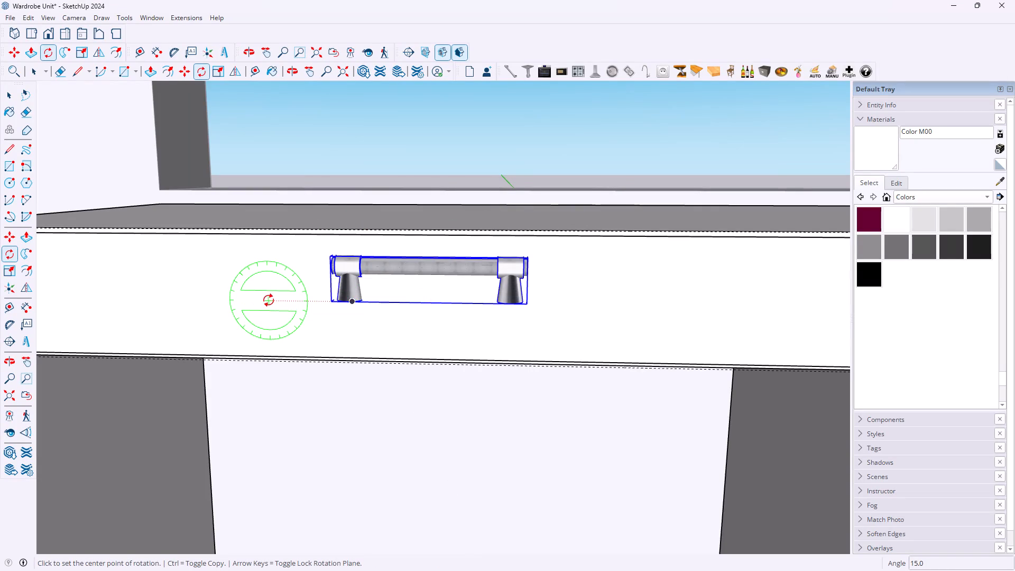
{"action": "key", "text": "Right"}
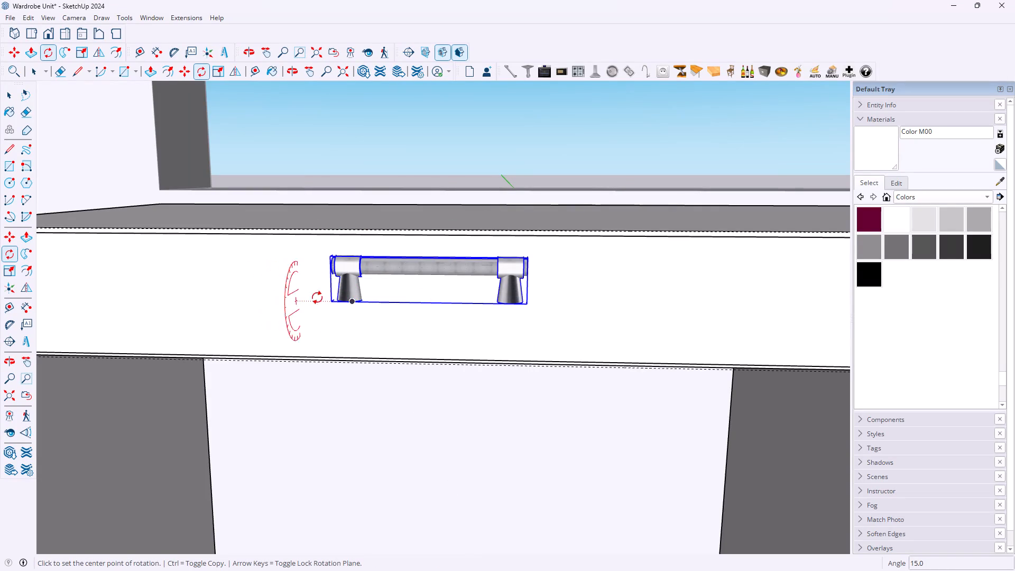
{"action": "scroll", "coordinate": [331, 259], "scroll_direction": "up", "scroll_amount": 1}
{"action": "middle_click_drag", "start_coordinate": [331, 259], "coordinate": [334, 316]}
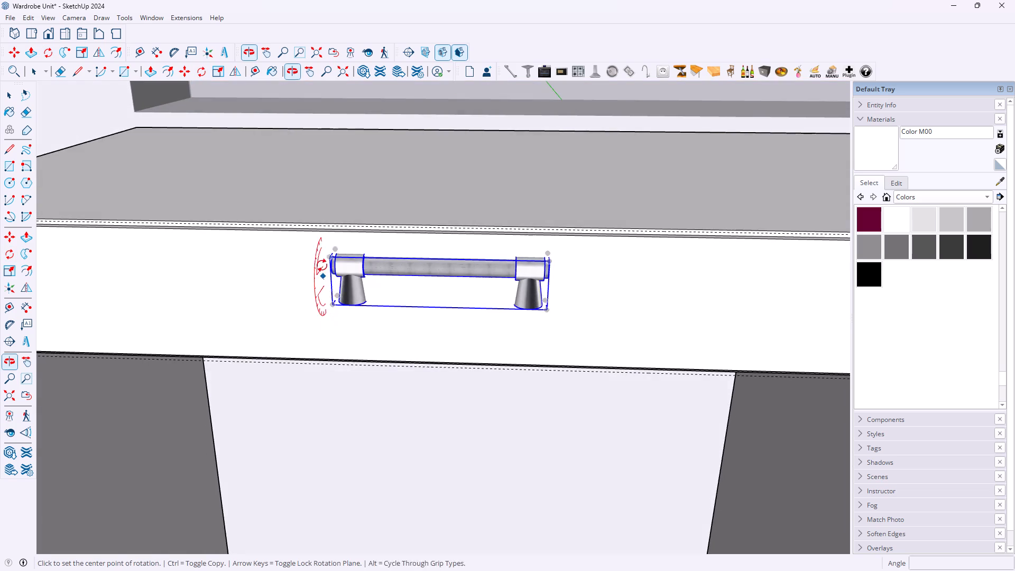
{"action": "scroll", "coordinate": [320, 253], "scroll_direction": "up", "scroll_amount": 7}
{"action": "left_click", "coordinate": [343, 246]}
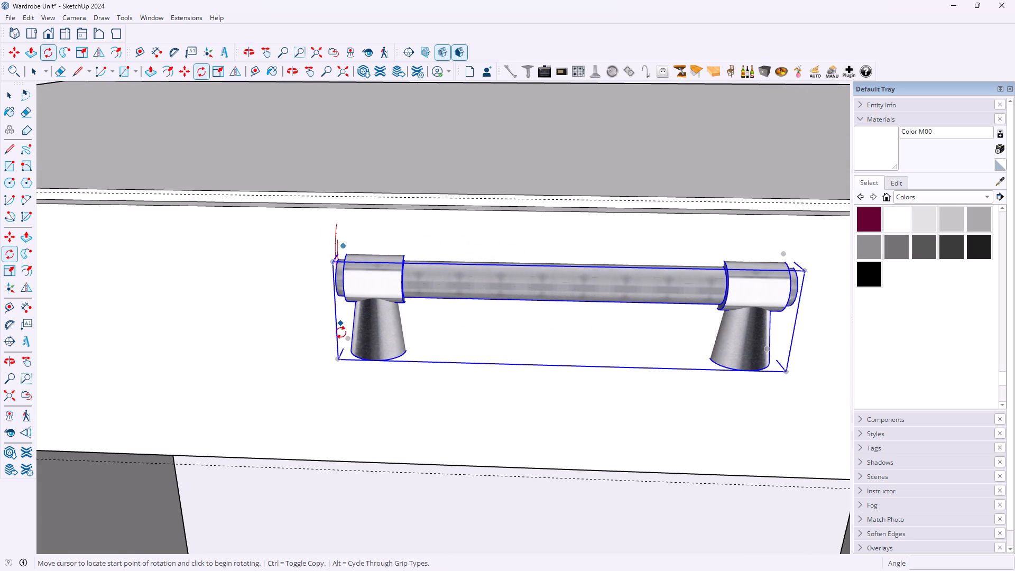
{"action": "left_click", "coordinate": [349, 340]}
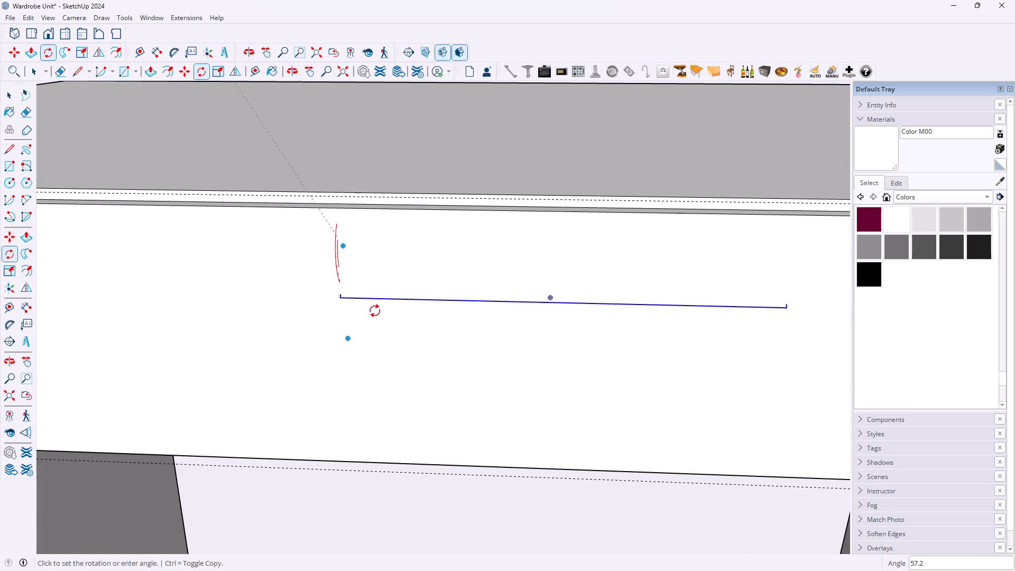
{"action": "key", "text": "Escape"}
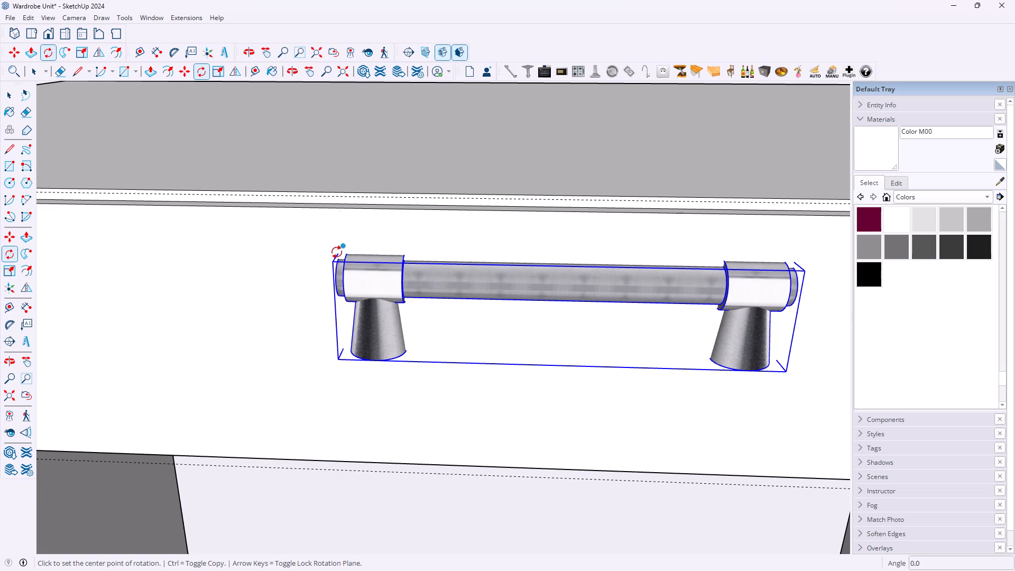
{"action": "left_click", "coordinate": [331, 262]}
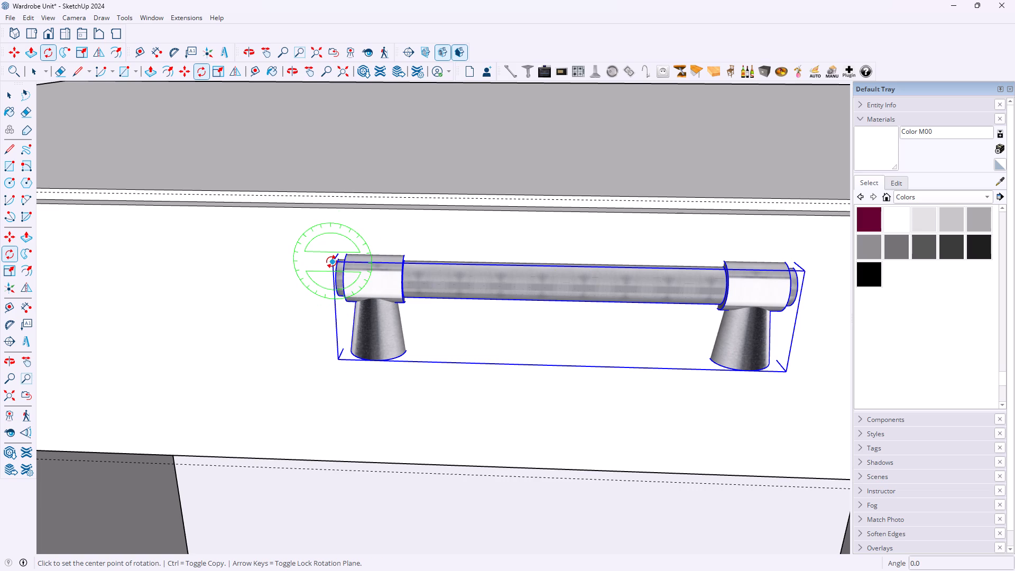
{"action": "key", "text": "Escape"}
Rotate the bar handle 90 degrees about the red axis at its end corner so its posts point toward the drawer front.
{"action": "key", "text": "Up"}
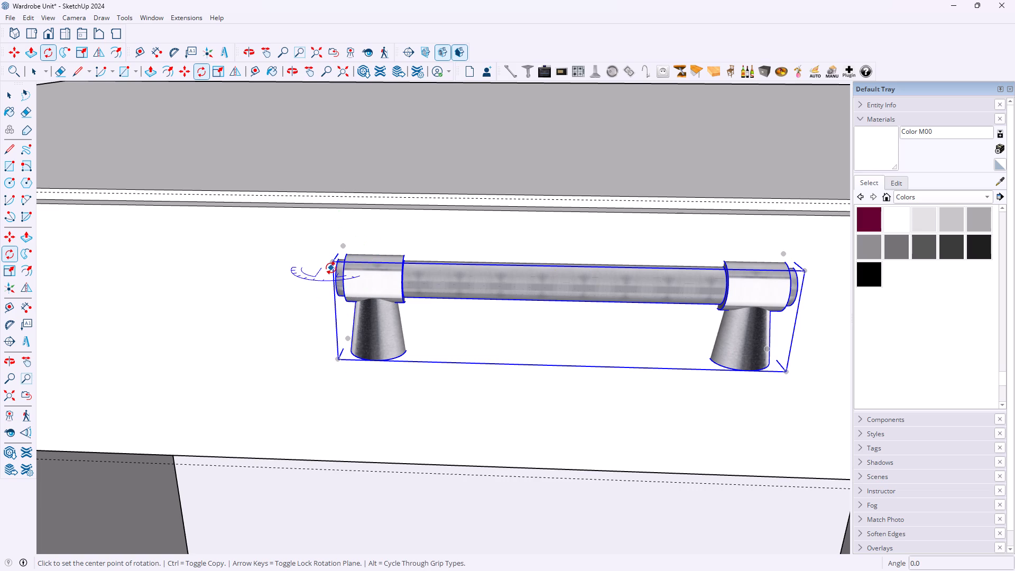
{"action": "key", "text": "Right"}
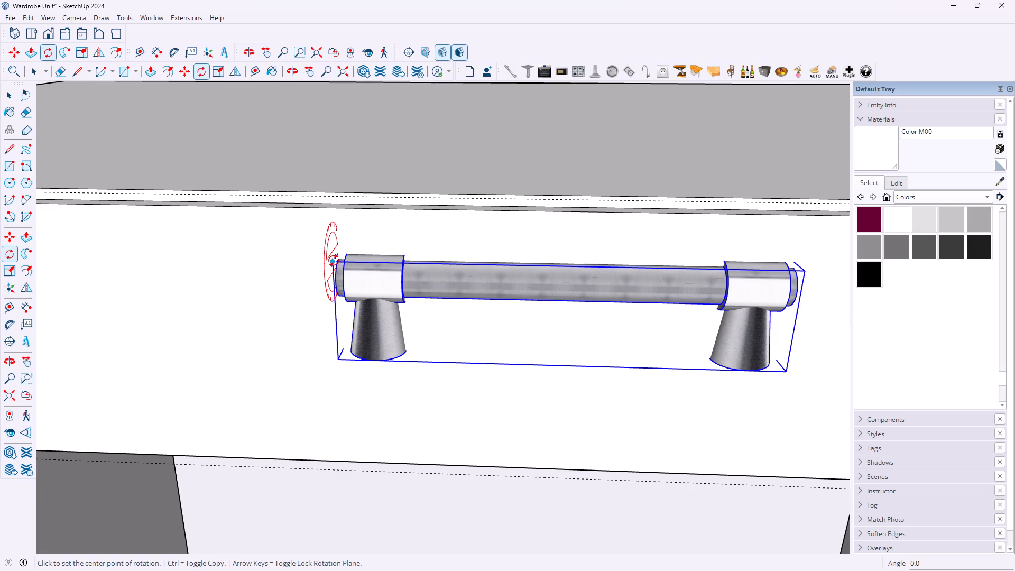
{"action": "left_click", "coordinate": [333, 261]}
{"action": "left_click", "coordinate": [336, 360]}
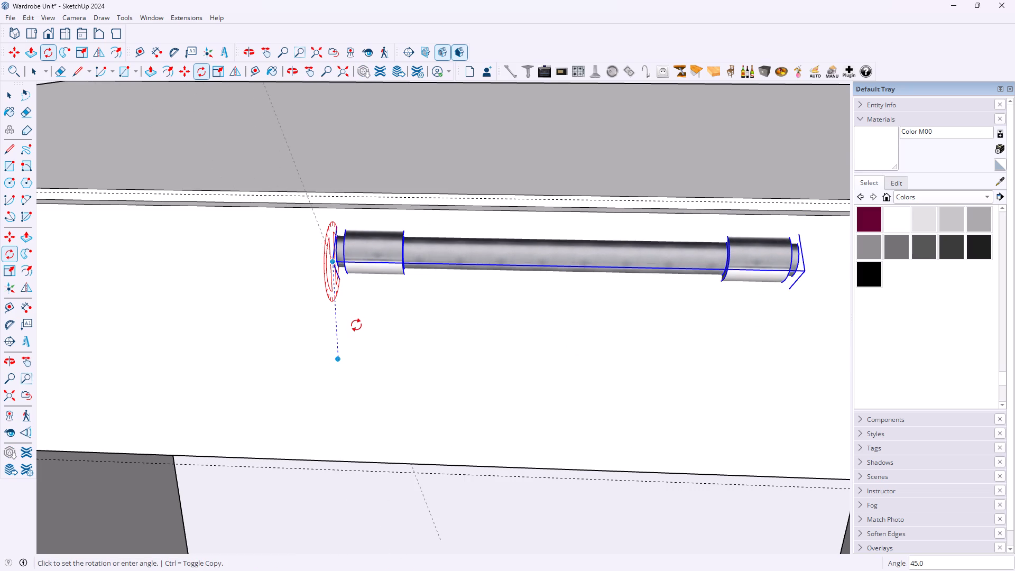
{"action": "type", "text": "90"}
{"action": "key", "text": "Return"}
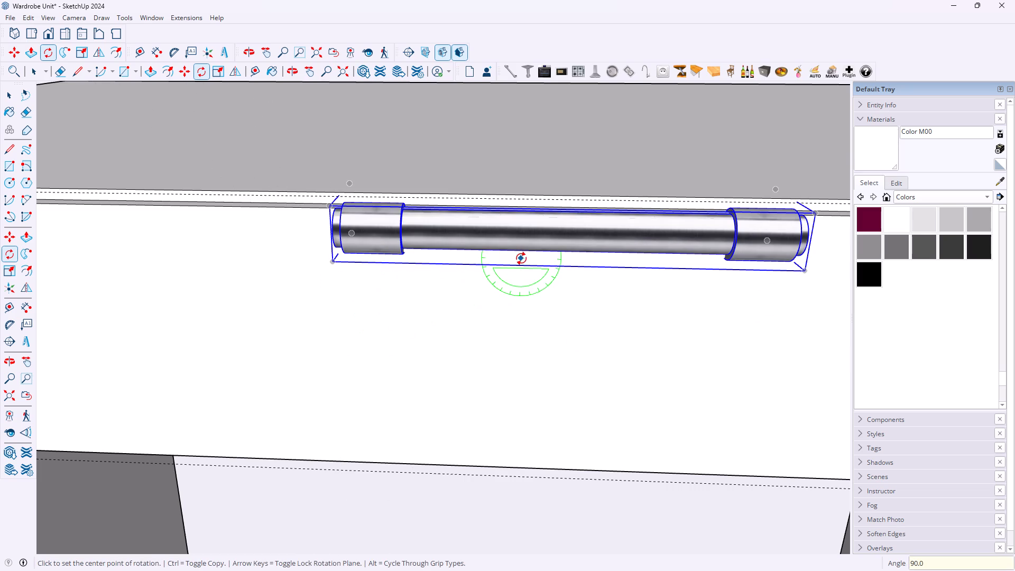
Move the handle about 4 1/2" along the green axis, clear of the drawer front.
{"action": "key", "text": "m"}
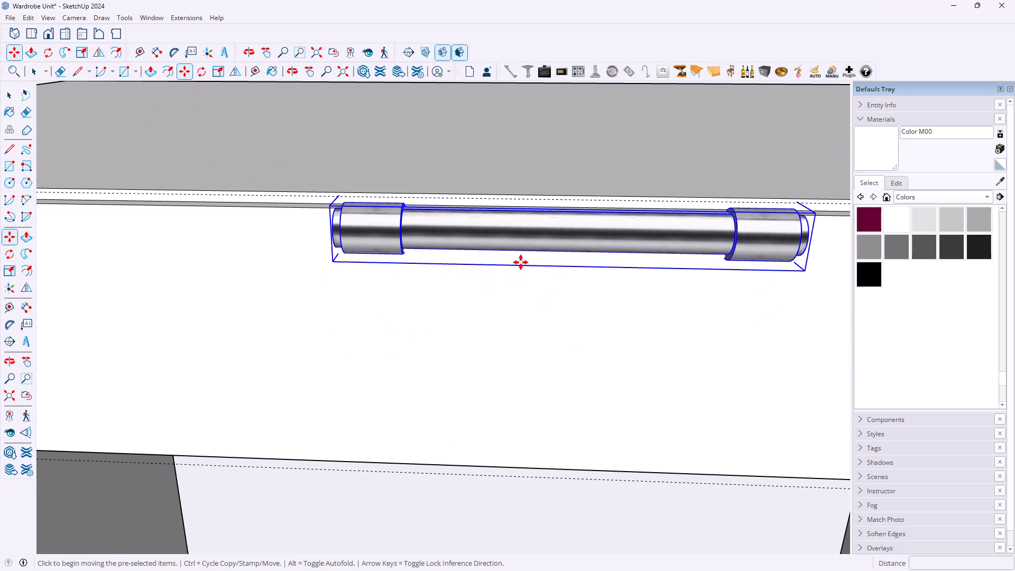
{"action": "left_click", "coordinate": [565, 237]}
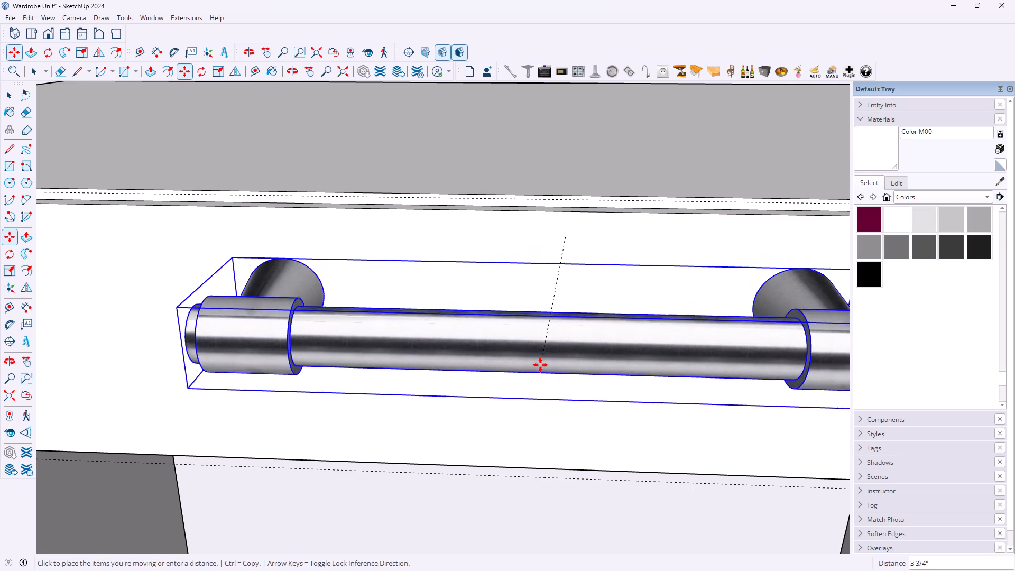
{"action": "middle_click", "coordinate": [542, 410]}
{"action": "scroll", "coordinate": [542, 410], "scroll_direction": "down", "scroll_amount": 3}
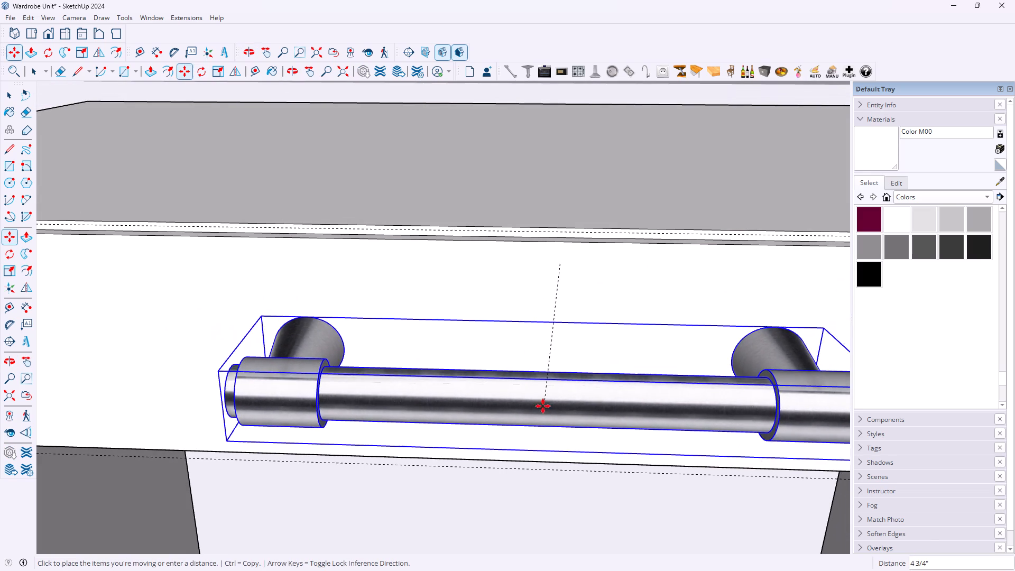
{"action": "scroll", "coordinate": [541, 404], "scroll_direction": "up", "scroll_amount": 1}
{"action": "scroll", "coordinate": [543, 374], "scroll_direction": "down", "scroll_amount": 11}
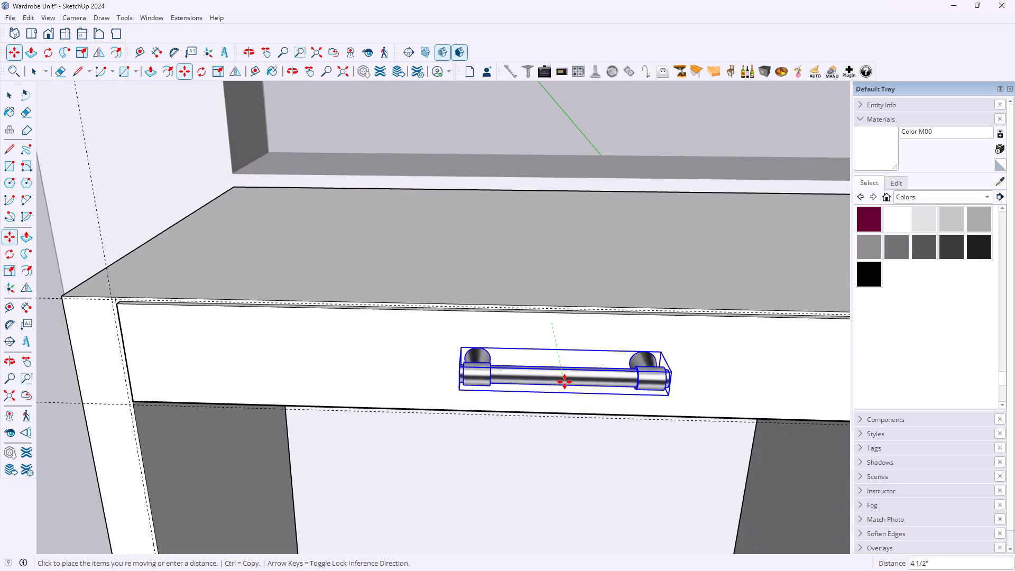
{"action": "left_click", "coordinate": [565, 382]}
Move the handle by its back side onto the midpoint of the drawer front's lower edge.
{"action": "middle_click_drag", "start_coordinate": [566, 382], "coordinate": [873, 294]}
{"action": "middle_click_drag", "start_coordinate": [441, 401], "coordinate": [477, 395]}
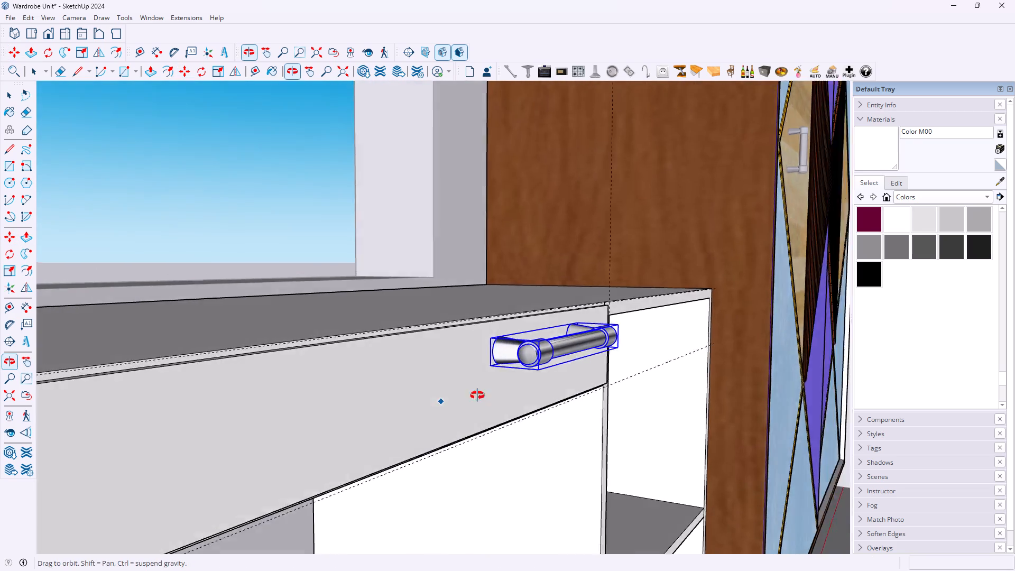
{"action": "middle_click_drag", "start_coordinate": [477, 395], "coordinate": [567, 392]}
{"action": "middle_click_drag", "start_coordinate": [534, 344], "coordinate": [582, 364]}
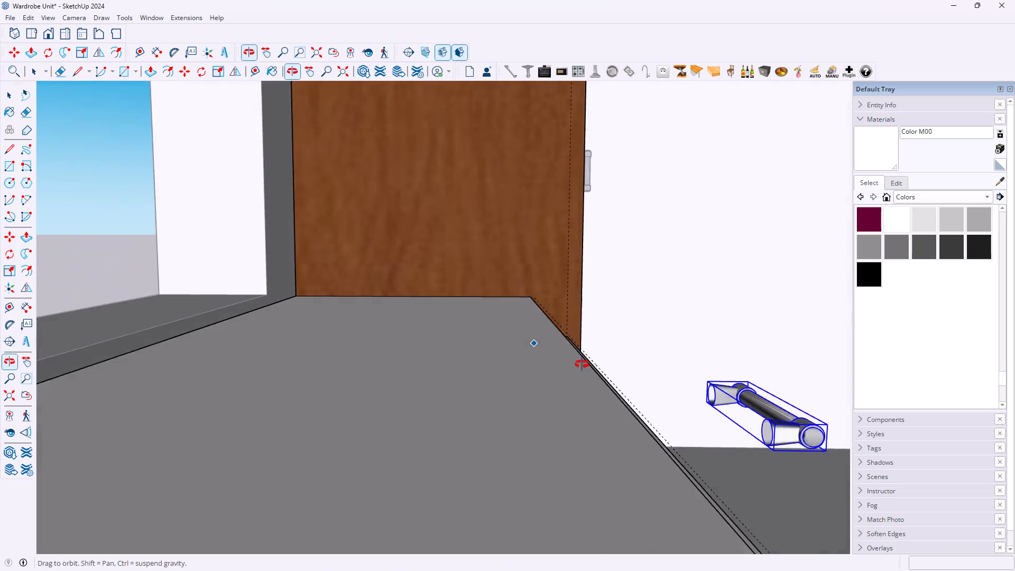
{"action": "middle_click_drag", "start_coordinate": [582, 364], "coordinate": [584, 365]}
{"action": "middle_click_drag", "start_coordinate": [586, 360], "coordinate": [516, 338]}
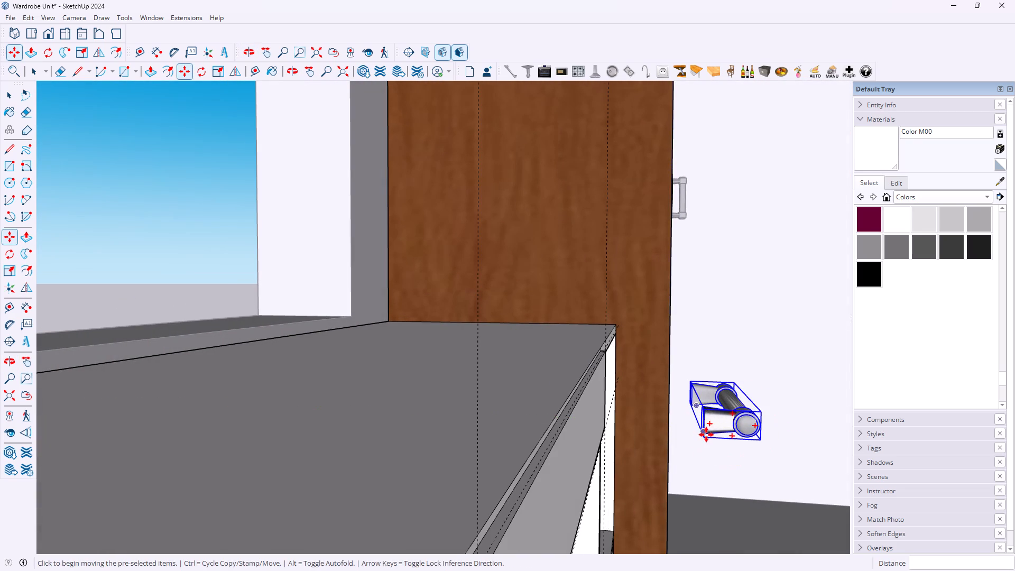
{"action": "scroll", "coordinate": [696, 406], "scroll_direction": "up", "scroll_amount": 2}
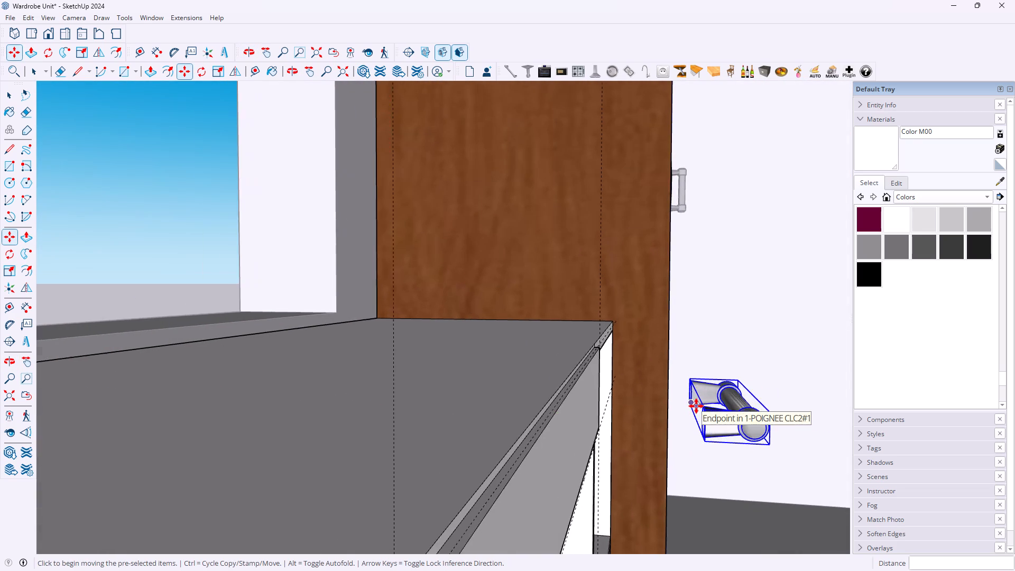
{"action": "scroll", "coordinate": [696, 406], "scroll_direction": "up", "scroll_amount": 5}
{"action": "scroll", "coordinate": [697, 410], "scroll_direction": "down", "scroll_amount": 7}
{"action": "scroll", "coordinate": [692, 410], "scroll_direction": "up", "scroll_amount": 1}
{"action": "scroll", "coordinate": [691, 410], "scroll_direction": "down", "scroll_amount": 4}
{"action": "scroll", "coordinate": [695, 418], "scroll_direction": "up", "scroll_amount": 1}
{"action": "left_click", "coordinate": [694, 438]}
{"action": "scroll", "coordinate": [499, 458], "scroll_direction": "down", "scroll_amount": 4}
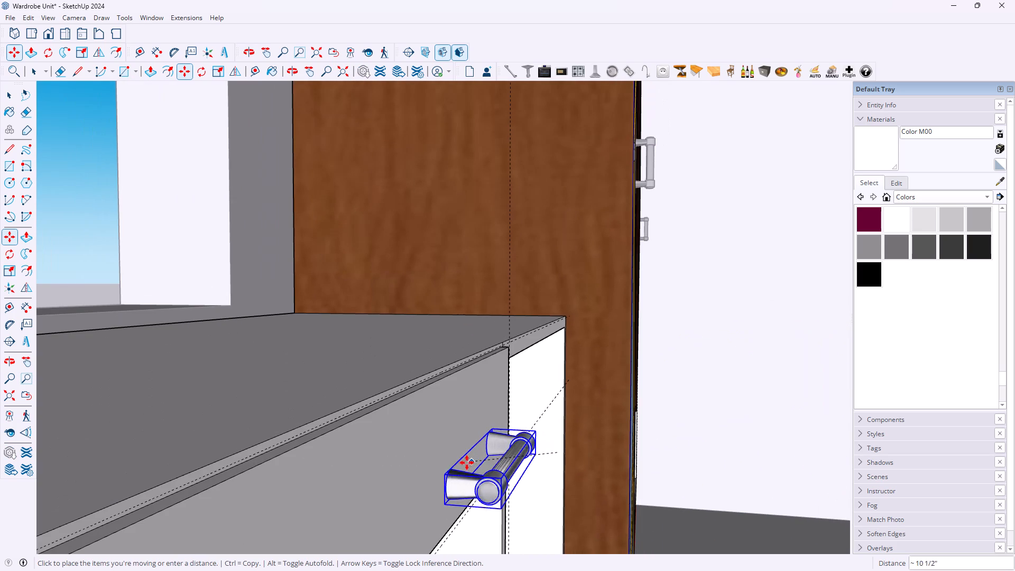
{"action": "scroll", "coordinate": [384, 489], "scroll_direction": "down", "scroll_amount": 14}
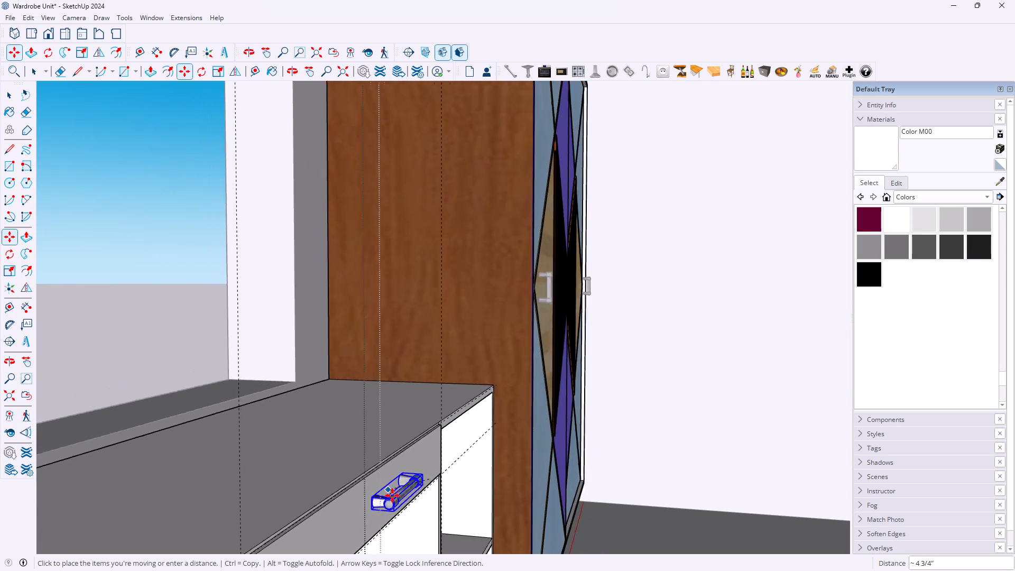
{"action": "scroll", "coordinate": [392, 495], "scroll_direction": "down", "scroll_amount": 6}
{"action": "scroll", "coordinate": [381, 511], "scroll_direction": "up", "scroll_amount": 8}
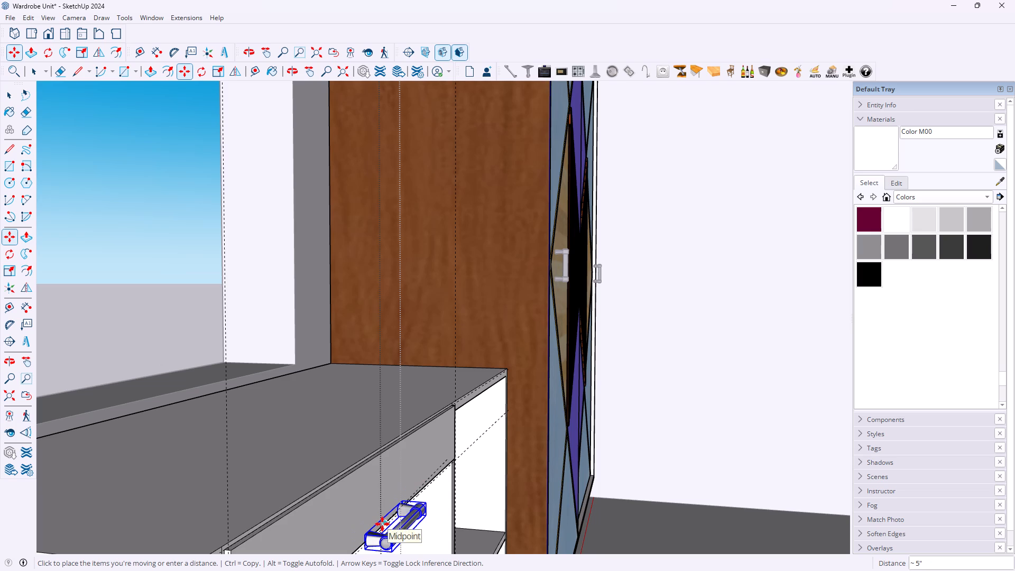
{"action": "left_click", "coordinate": [382, 524]}
Raise the handle about 1 1/4" vertically on the drawer front.
{"action": "scroll", "coordinate": [383, 503], "scroll_direction": "up", "scroll_amount": 4}
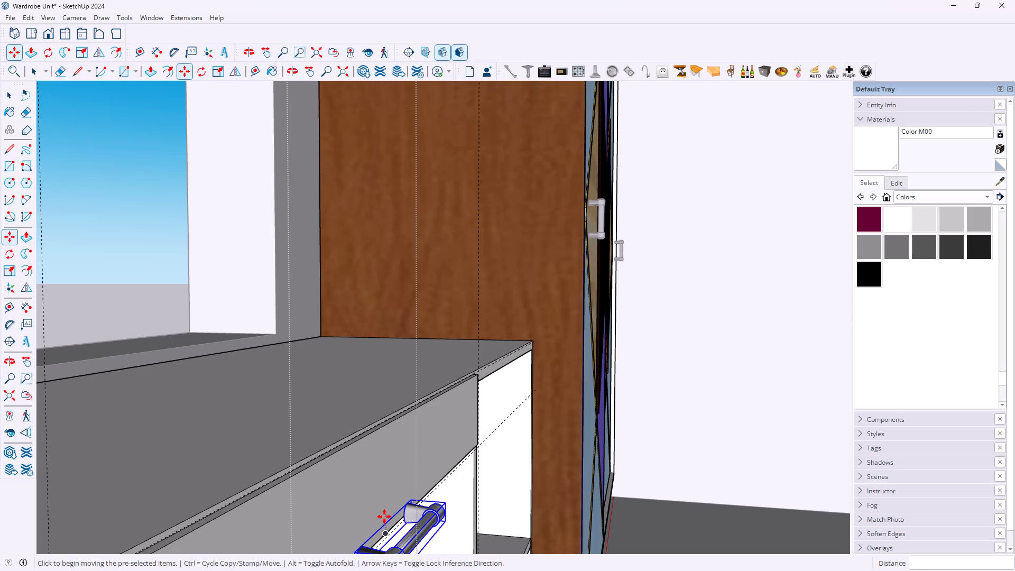
{"action": "scroll", "coordinate": [366, 481], "scroll_direction": "down", "scroll_amount": 4}
{"action": "scroll", "coordinate": [375, 567], "scroll_direction": "up", "scroll_amount": 2}
{"action": "scroll", "coordinate": [377, 484], "scroll_direction": "down", "scroll_amount": 4}
{"action": "scroll", "coordinate": [377, 549], "scroll_direction": "up", "scroll_amount": 8}
{"action": "scroll", "coordinate": [422, 370], "scroll_direction": "up", "scroll_amount": 2}
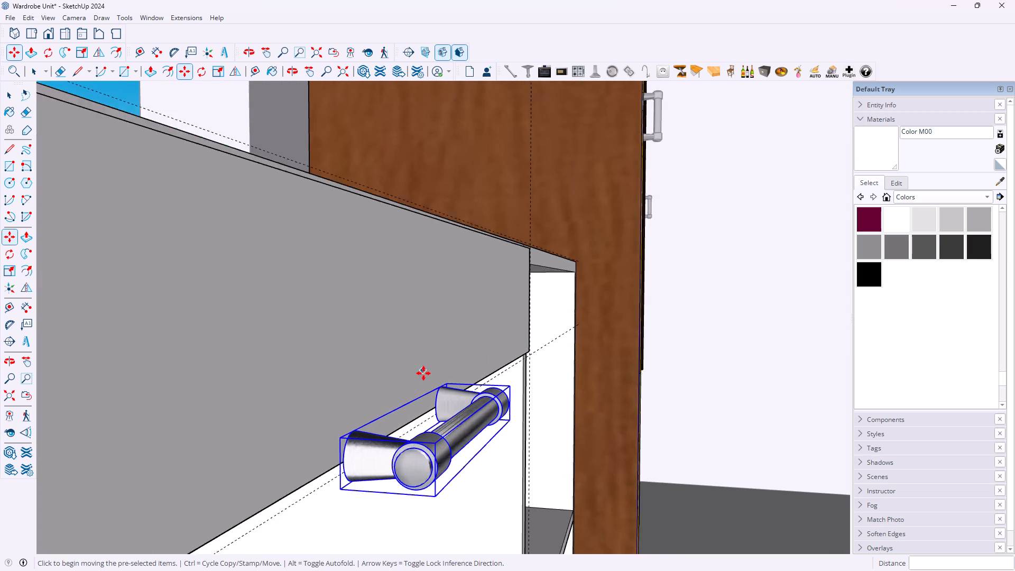
{"action": "scroll", "coordinate": [423, 373], "scroll_direction": "up", "scroll_amount": 3}
{"action": "left_click", "coordinate": [394, 453]}
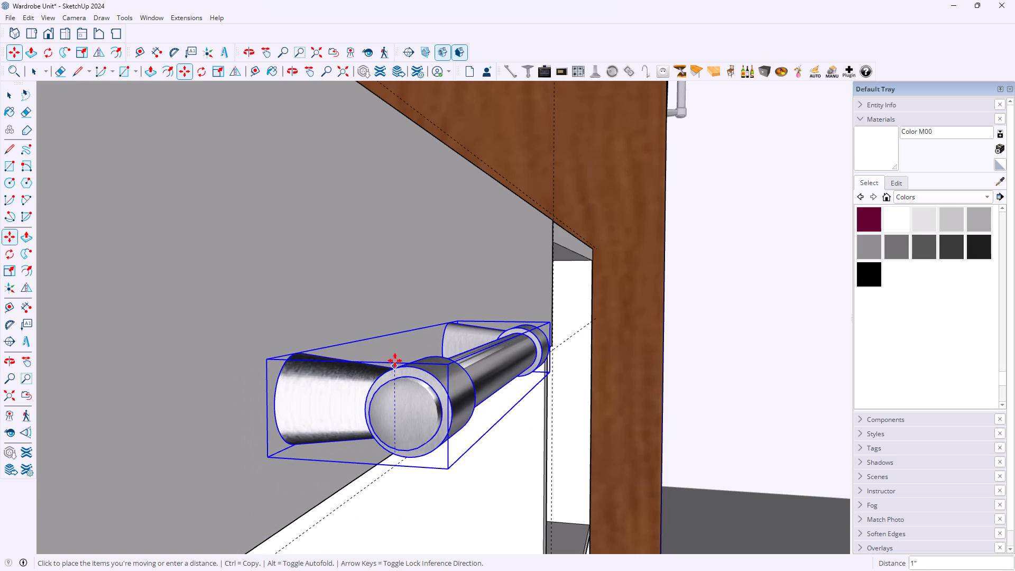
{"action": "left_click", "coordinate": [393, 351]}
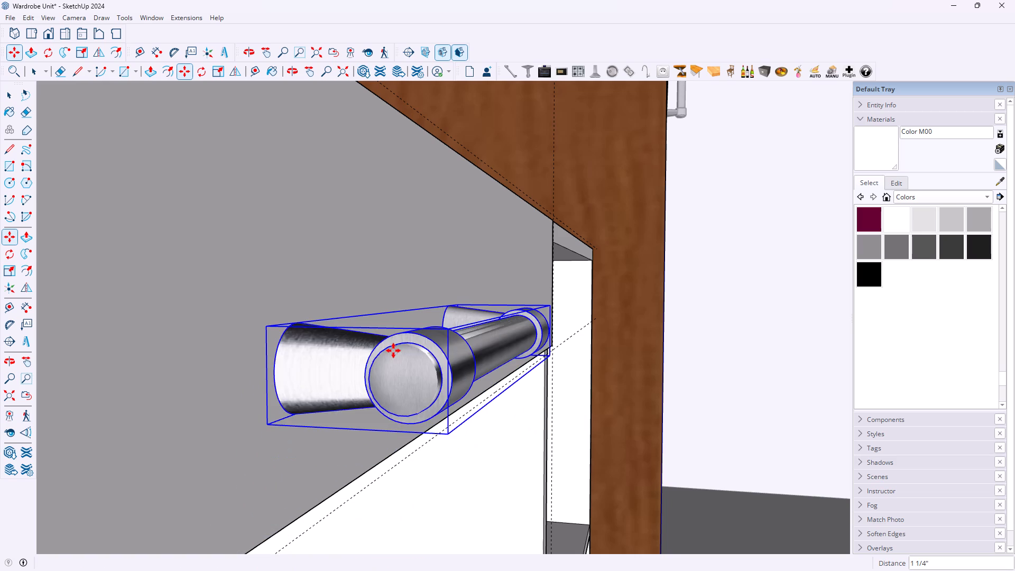
Examine the handle's placement on the drawer front from the front, up close and together with the wardrobe.
{"action": "scroll", "coordinate": [394, 351], "scroll_direction": "down", "scroll_amount": 13}
{"action": "middle_click_drag", "start_coordinate": [558, 388], "coordinate": [360, 375]}
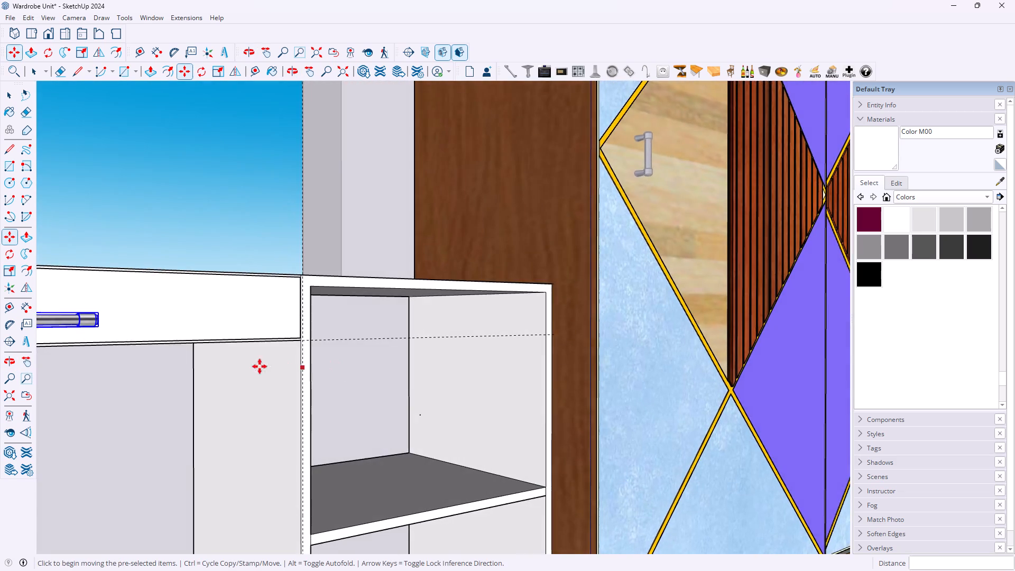
{"action": "scroll", "coordinate": [231, 361], "scroll_direction": "down", "scroll_amount": 10}
{"action": "middle_click_drag", "start_coordinate": [380, 389], "coordinate": [369, 392]}
{"action": "scroll", "coordinate": [380, 389], "scroll_direction": "down", "scroll_amount": 3}
{"action": "middle_click_drag", "start_coordinate": [367, 393], "coordinate": [342, 396]}
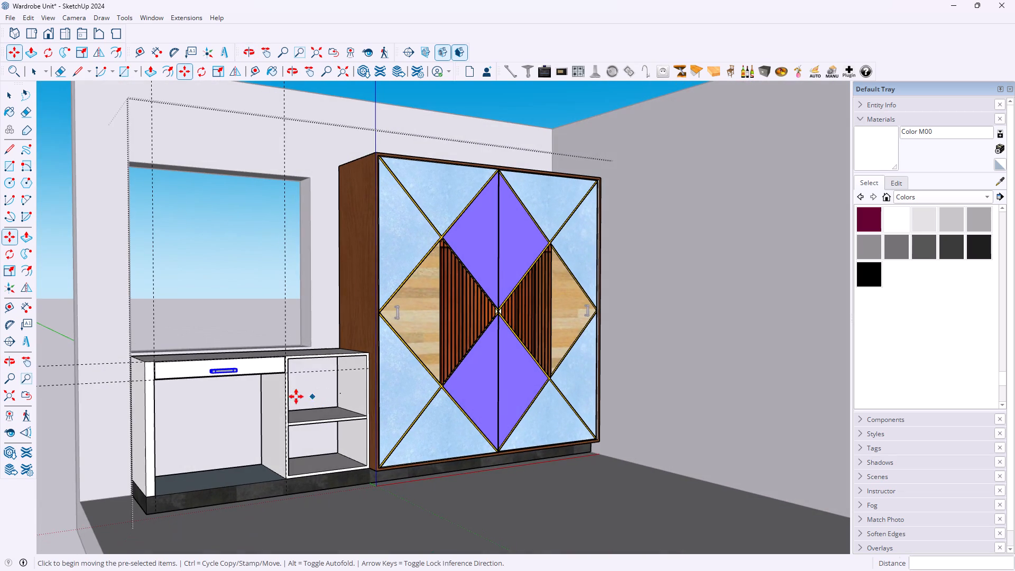
{"action": "scroll", "coordinate": [297, 381], "scroll_direction": "up", "scroll_amount": 2}
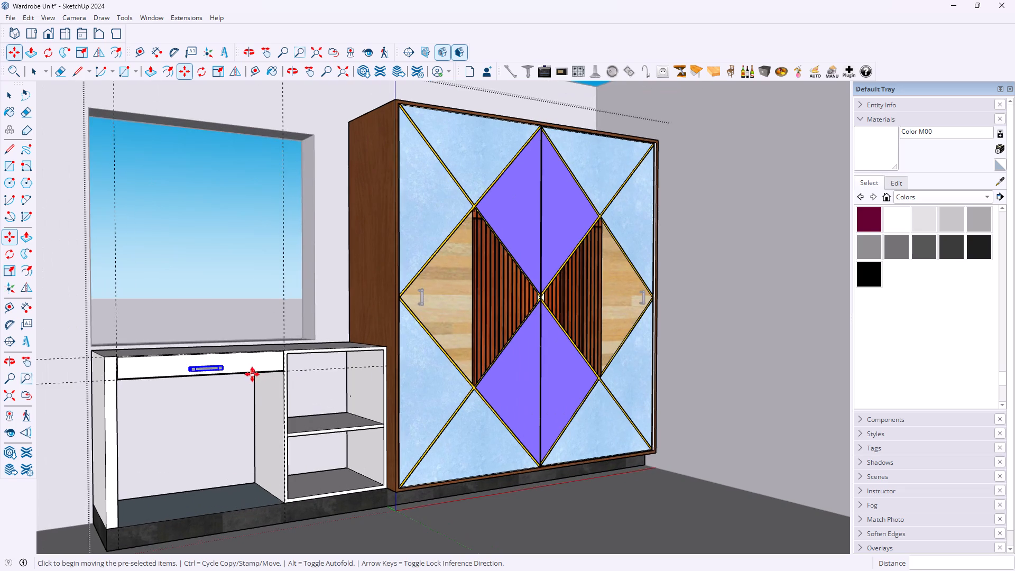
{"action": "middle_click_drag", "start_coordinate": [272, 374], "coordinate": [165, 371]}
{"action": "scroll", "coordinate": [119, 332], "scroll_direction": "up", "scroll_amount": 8}
{"action": "scroll", "coordinate": [178, 367], "scroll_direction": "up", "scroll_amount": 4}
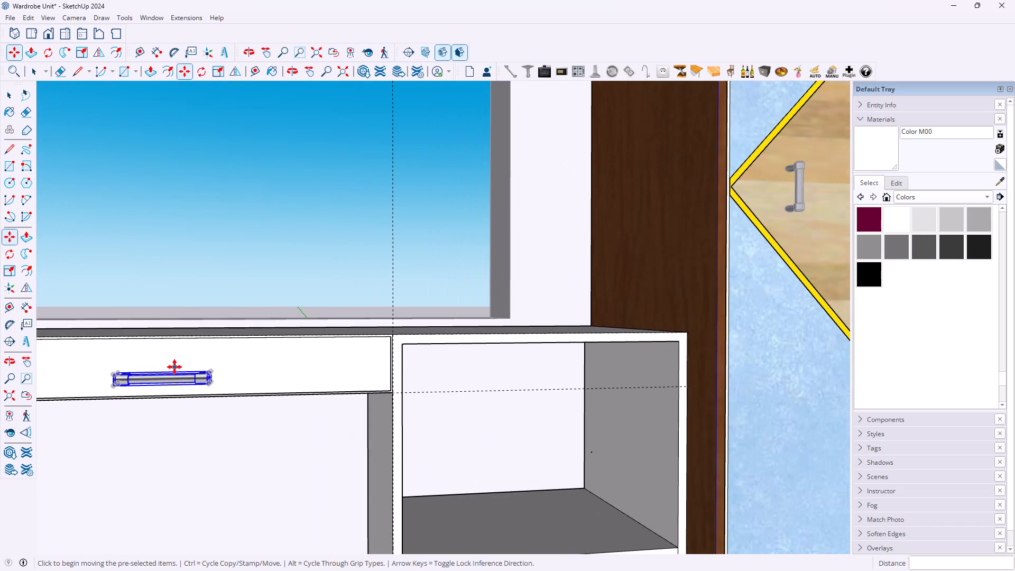
{"action": "scroll", "coordinate": [147, 362], "scroll_direction": "down", "scroll_amount": 9}
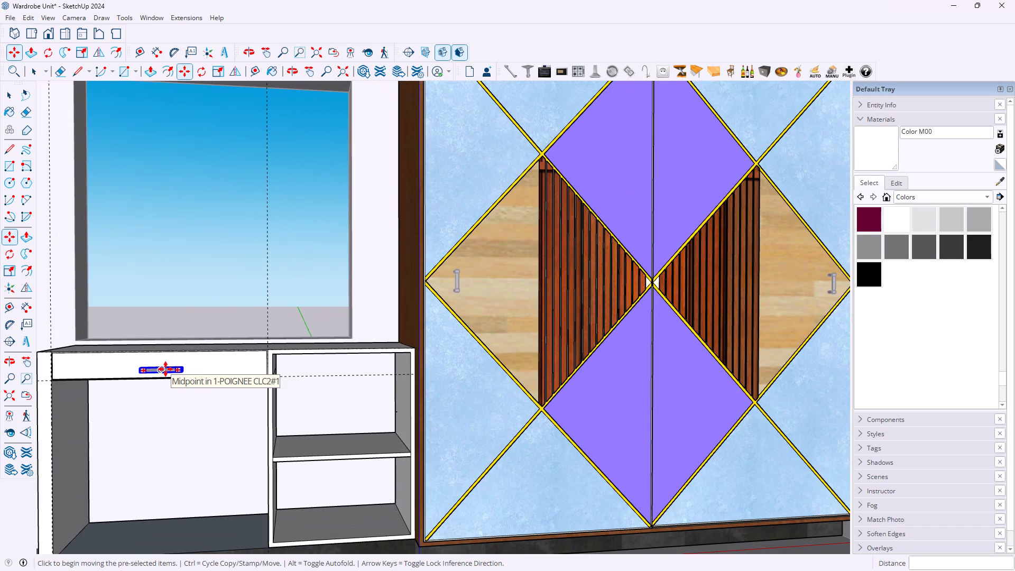
{"action": "scroll", "coordinate": [158, 369], "scroll_direction": "down", "scroll_amount": 4}
{"action": "scroll", "coordinate": [86, 366], "scroll_direction": "up", "scroll_amount": 11}
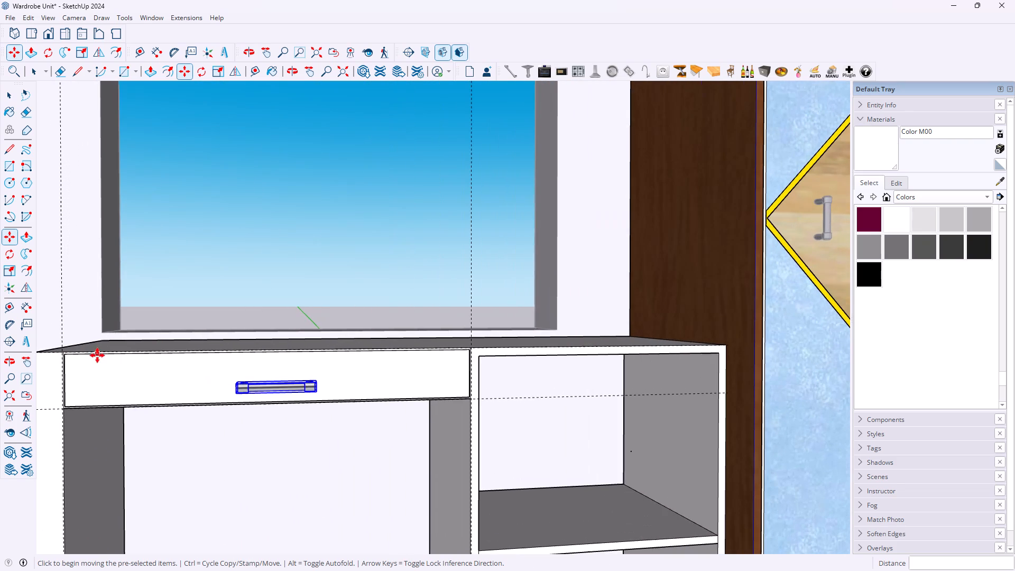
{"action": "scroll", "coordinate": [252, 381], "scroll_direction": "up", "scroll_amount": 4}
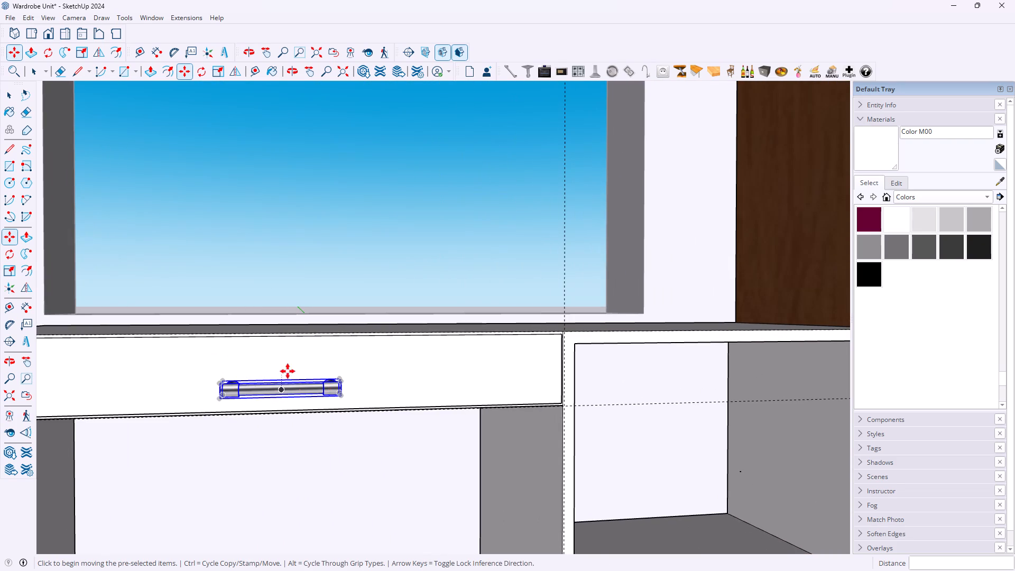
{"action": "scroll", "coordinate": [298, 368], "scroll_direction": "up", "scroll_amount": 9}
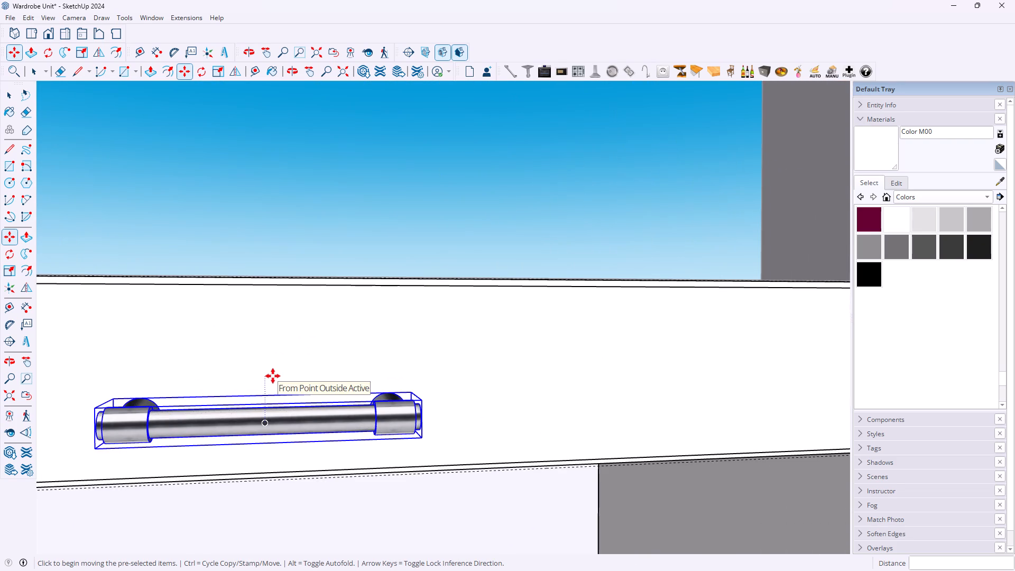
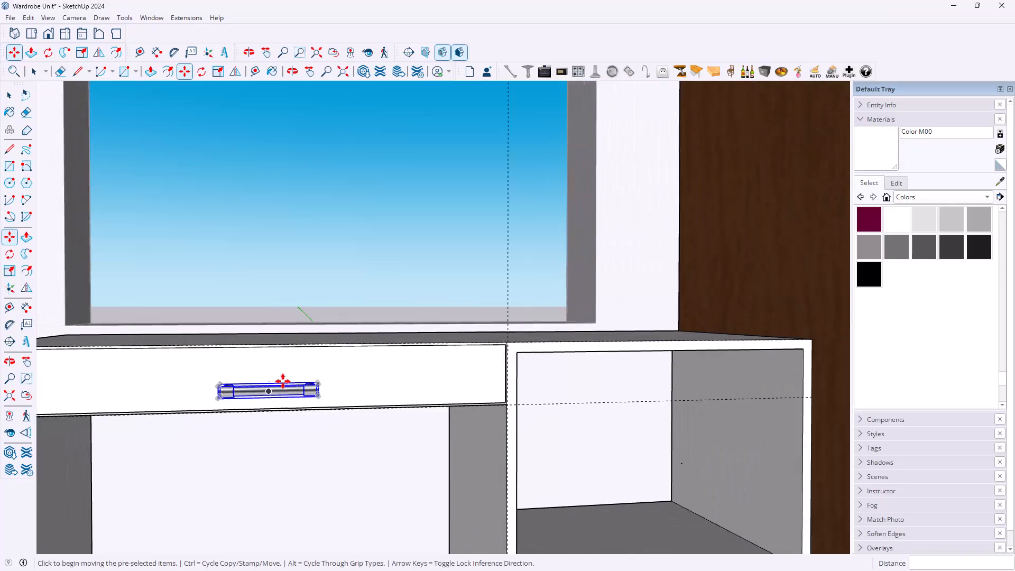
Examine the drawer handle and the low unit from several angles, up close and together with the wardrobe.
{"action": "middle_click_drag", "start_coordinate": [300, 428], "coordinate": [277, 411]}
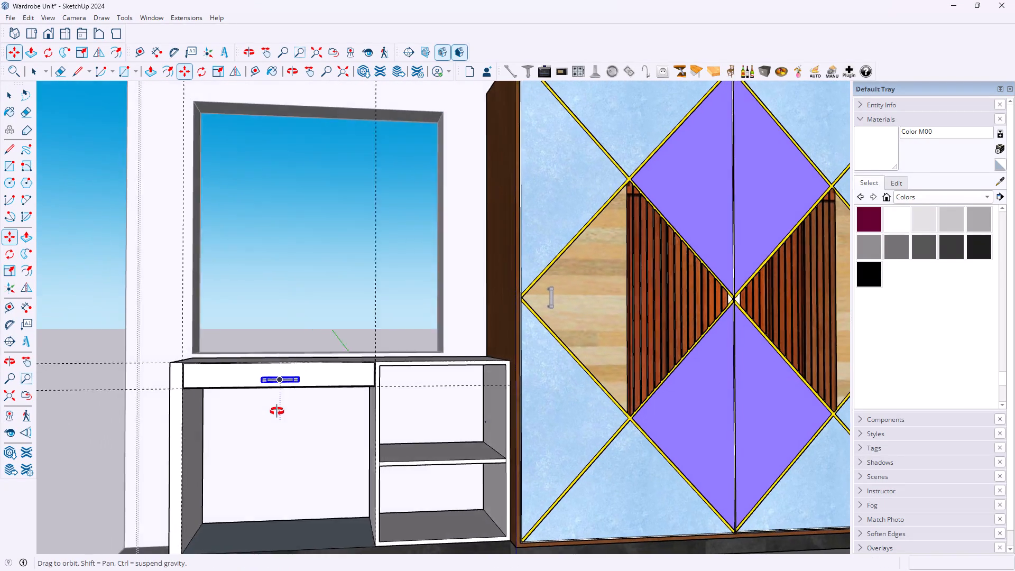
{"action": "middle_click_drag", "start_coordinate": [277, 411], "coordinate": [271, 405]}
{"action": "scroll", "coordinate": [270, 375], "scroll_direction": "up", "scroll_amount": 1}
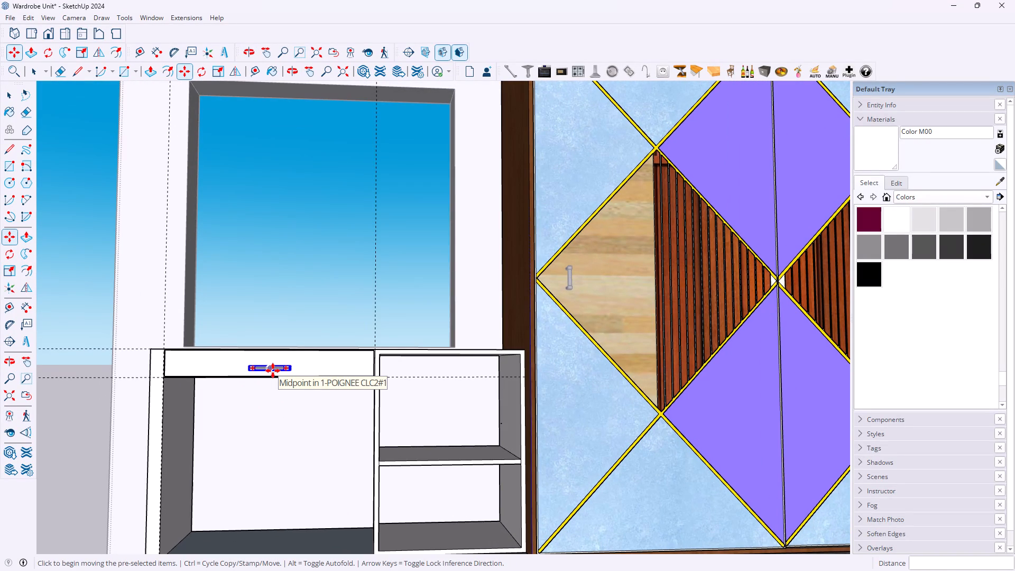
{"action": "scroll", "coordinate": [273, 371], "scroll_direction": "down", "scroll_amount": 3}
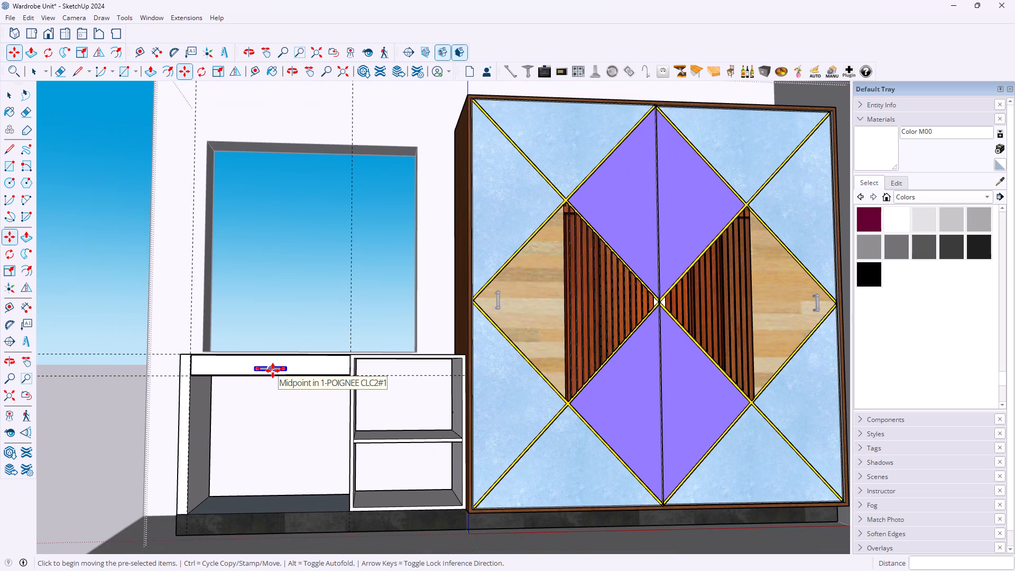
{"action": "scroll", "coordinate": [273, 377], "scroll_direction": "down", "scroll_amount": 2}
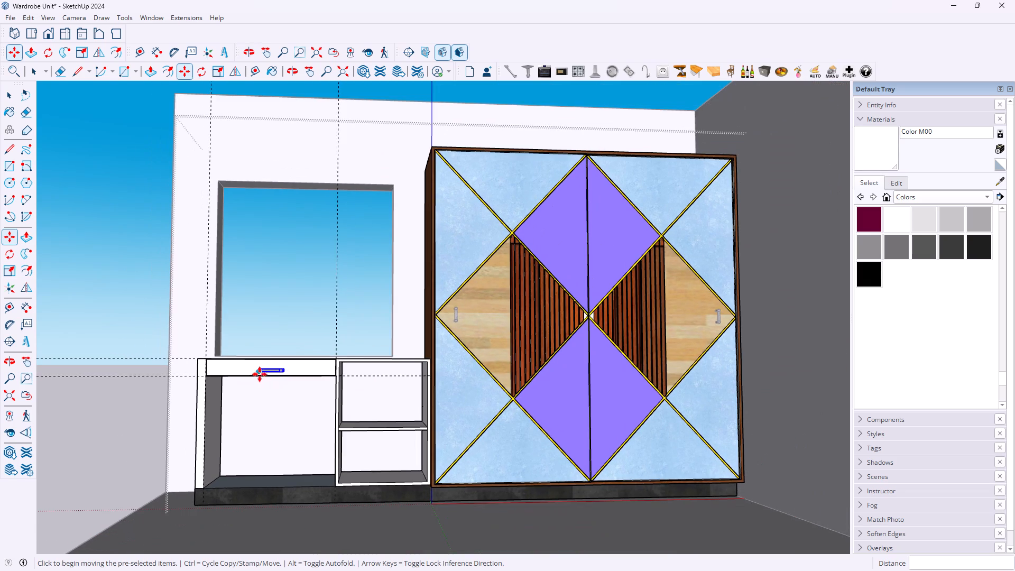
{"action": "scroll", "coordinate": [263, 363], "scroll_direction": "up", "scroll_amount": 6}
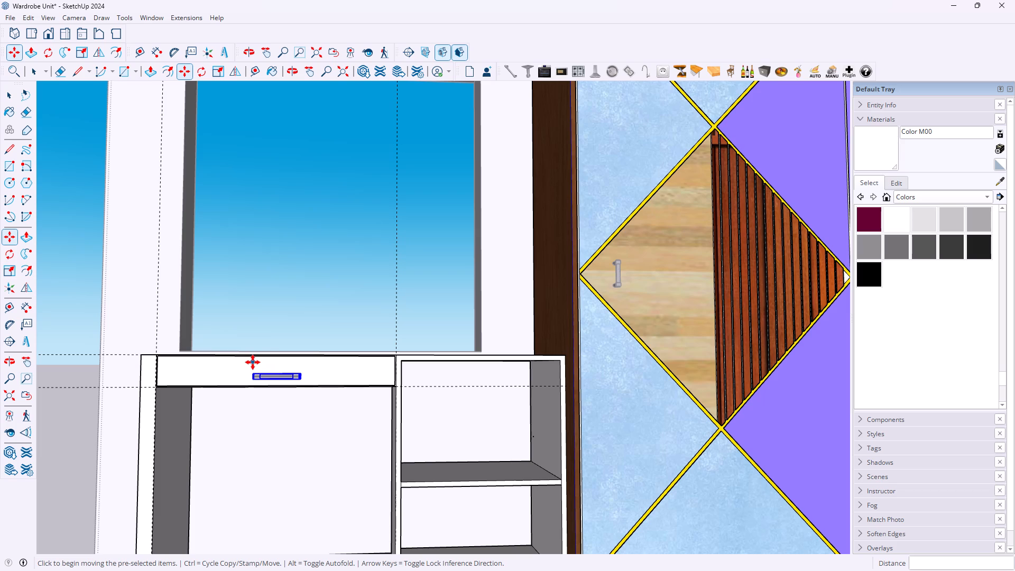
{"action": "scroll", "coordinate": [252, 367], "scroll_direction": "down", "scroll_amount": 4}
{"action": "middle_click_drag", "start_coordinate": [228, 395], "coordinate": [245, 420]}
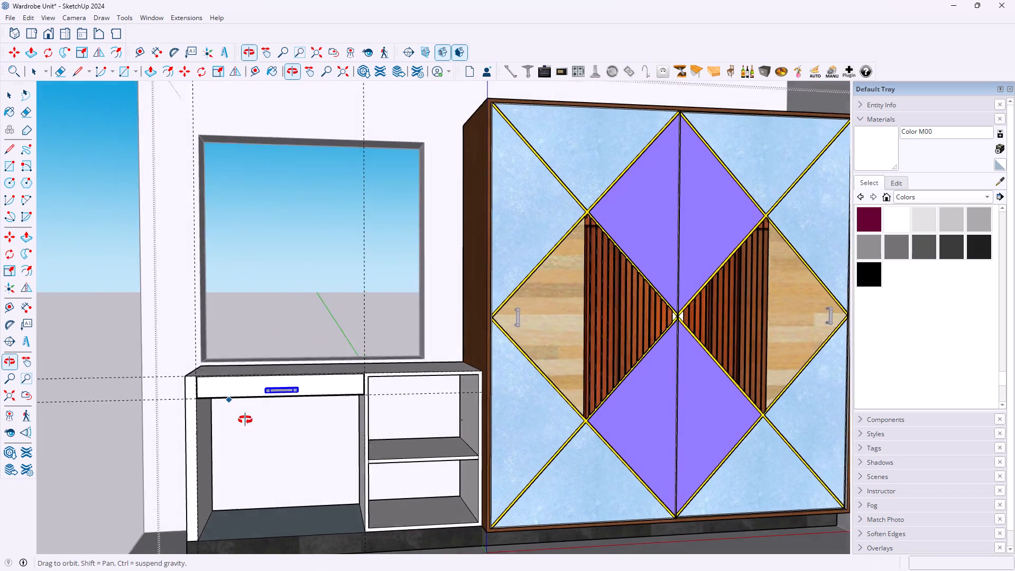
{"action": "middle_click_drag", "start_coordinate": [245, 420], "coordinate": [241, 418]}
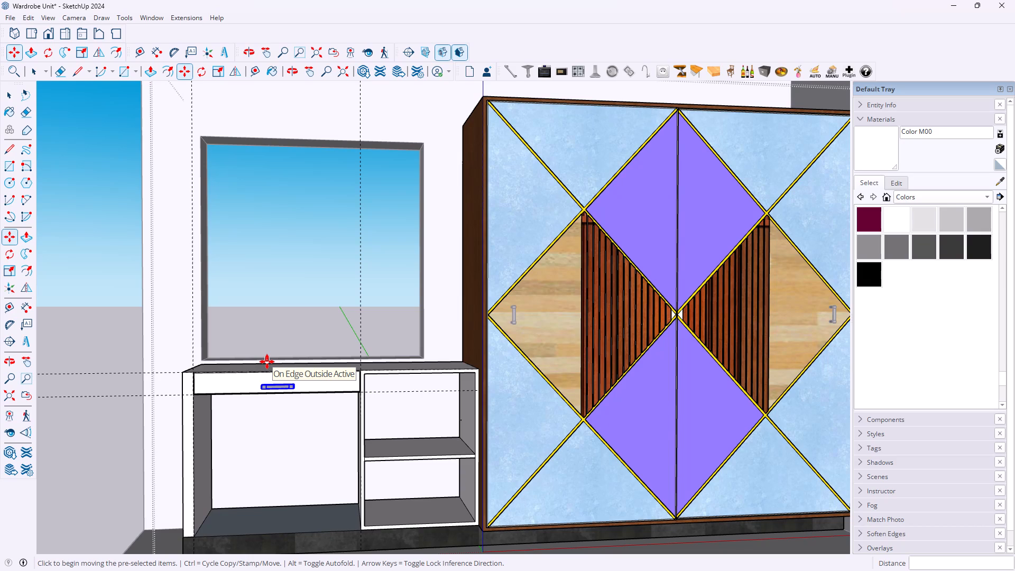
{"action": "scroll", "coordinate": [274, 356], "scroll_direction": "down", "scroll_amount": 5}
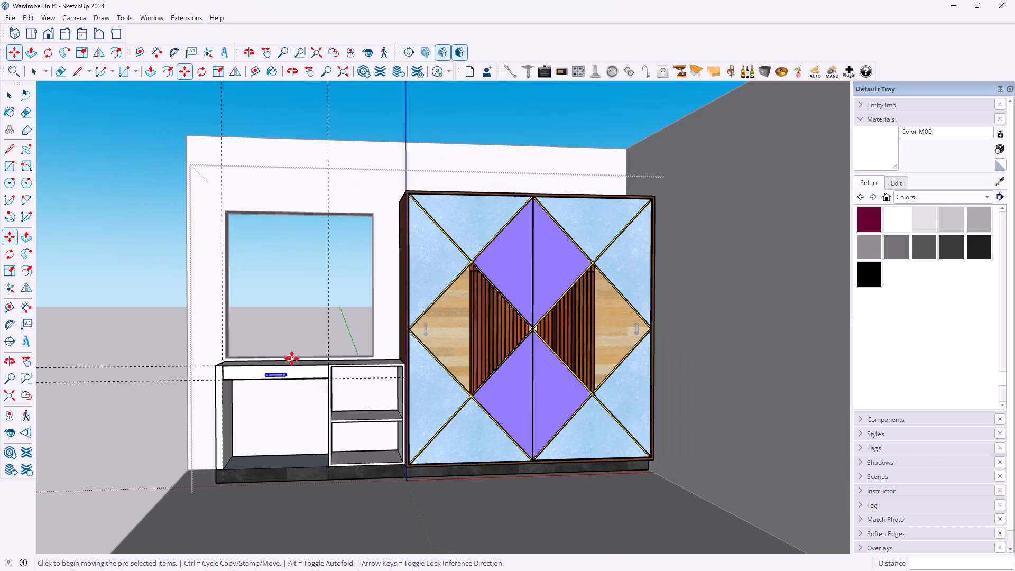
{"action": "scroll", "coordinate": [291, 388], "scroll_direction": "up", "scroll_amount": 9}
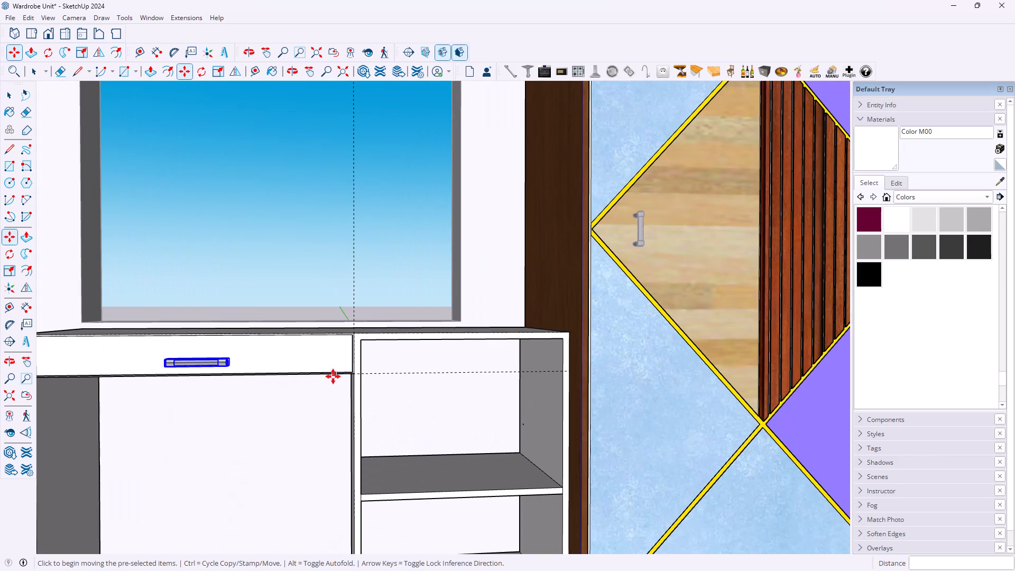
{"action": "scroll", "coordinate": [325, 376], "scroll_direction": "down", "scroll_amount": 4}
{"action": "scroll", "coordinate": [210, 409], "scroll_direction": "up", "scroll_amount": 3}
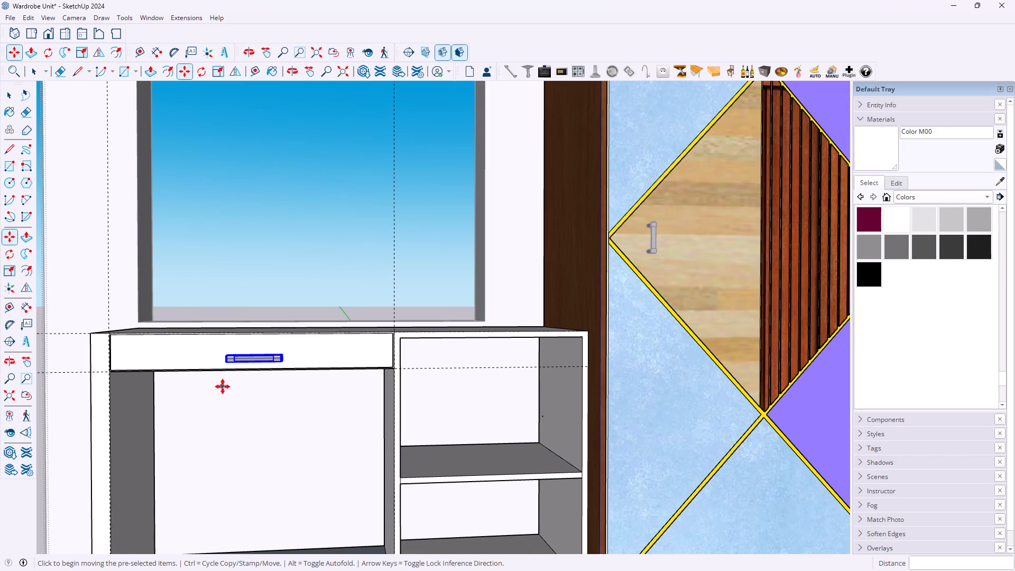
Delete all the dashed construction guides from the model.
{"action": "key", "text": "space"}
{"action": "scroll", "coordinate": [156, 389], "scroll_direction": "down", "scroll_amount": 7}
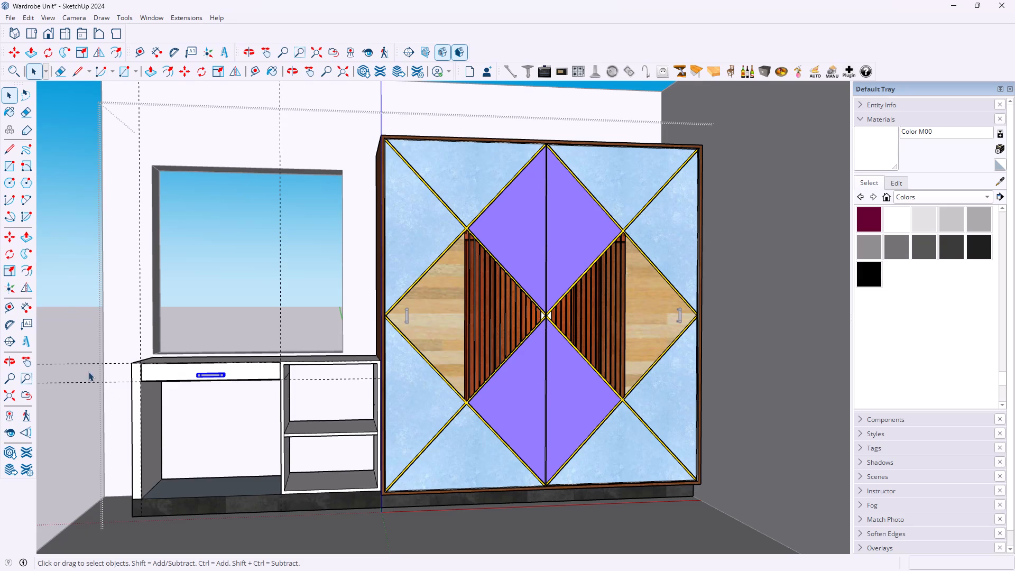
{"action": "left_click", "coordinate": [50, 20]}
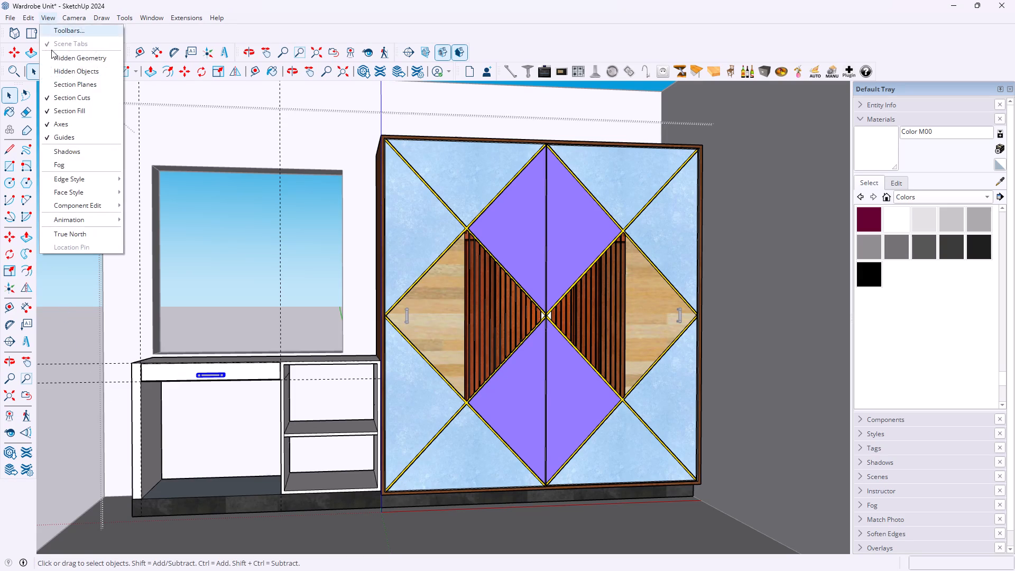
{"action": "left_click", "coordinate": [44, 127]}
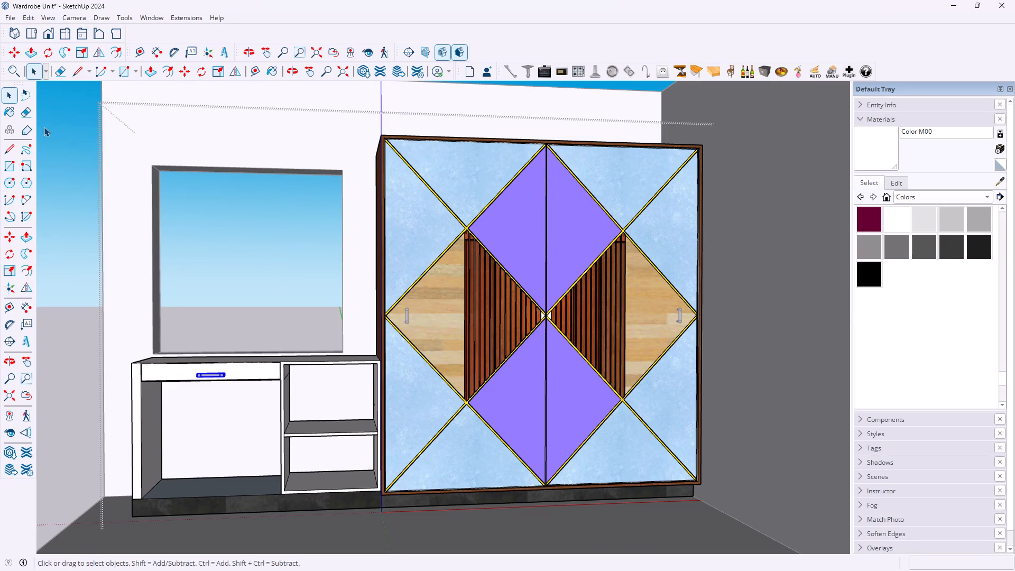
{"action": "scroll", "coordinate": [71, 137], "scroll_direction": "down", "scroll_amount": 4}
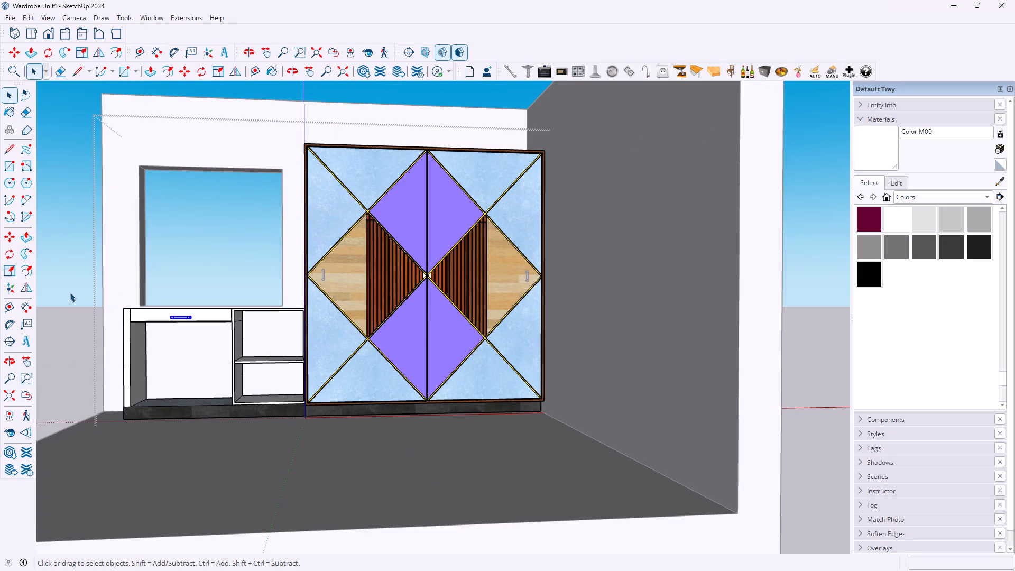
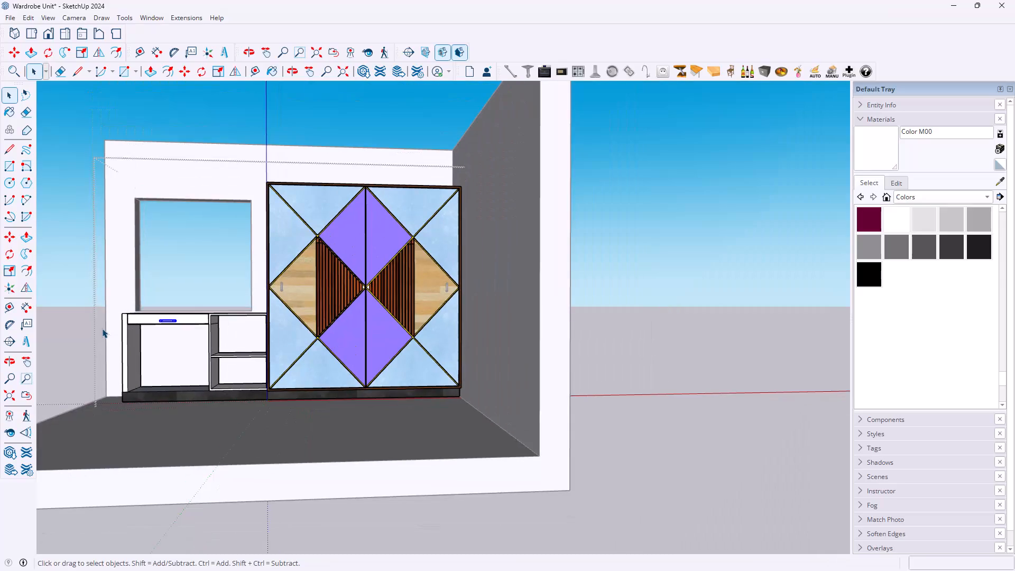
Examine the low unit's countertop and drawer front up close and together with the wardrobe.
{"action": "scroll", "coordinate": [103, 328], "scroll_direction": "down", "scroll_amount": 4}
{"action": "left_click", "coordinate": [52, 290]}
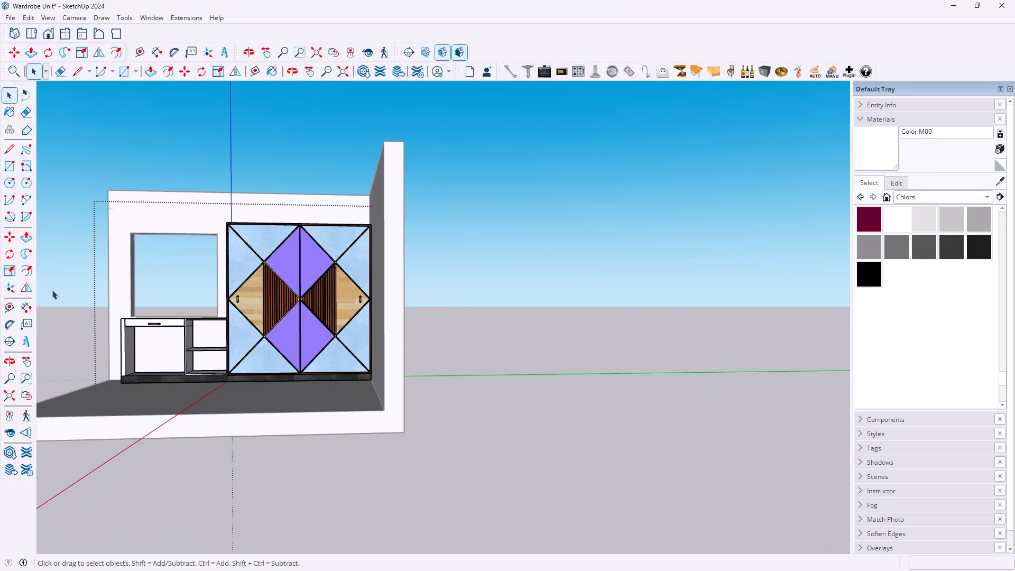
{"action": "scroll", "coordinate": [60, 288], "scroll_direction": "up", "scroll_amount": 13}
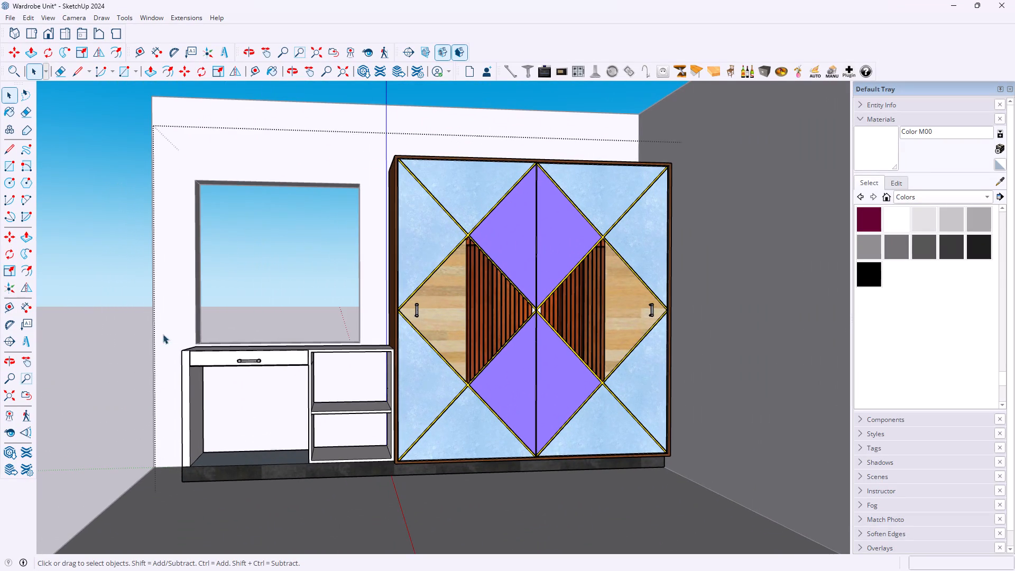
{"action": "middle_click_drag", "start_coordinate": [229, 349], "coordinate": [280, 390]}
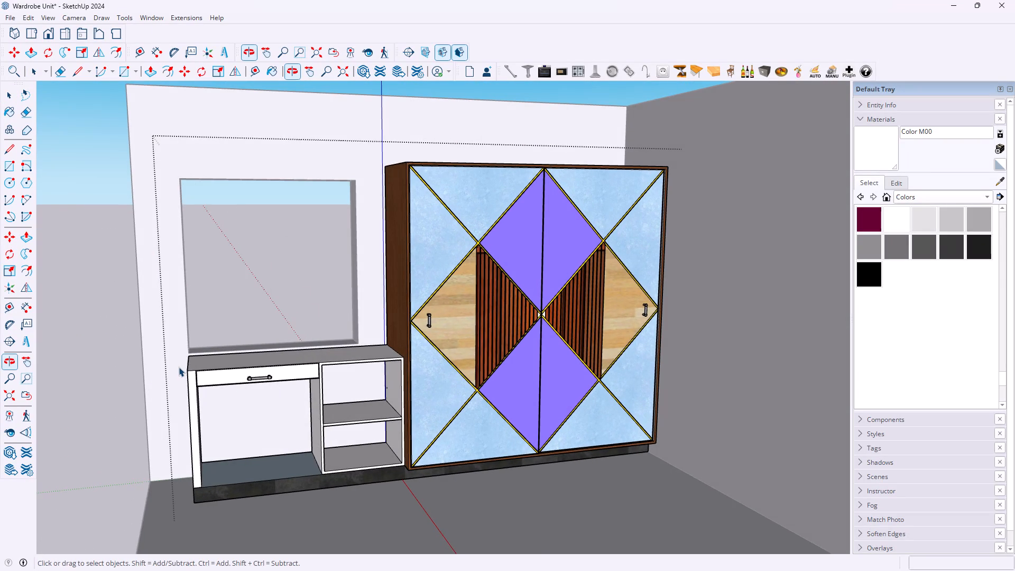
{"action": "scroll", "coordinate": [179, 367], "scroll_direction": "up", "scroll_amount": 8}
{"action": "scroll", "coordinate": [253, 366], "scroll_direction": "up", "scroll_amount": 4}
{"action": "scroll", "coordinate": [183, 374], "scroll_direction": "up", "scroll_amount": 3}
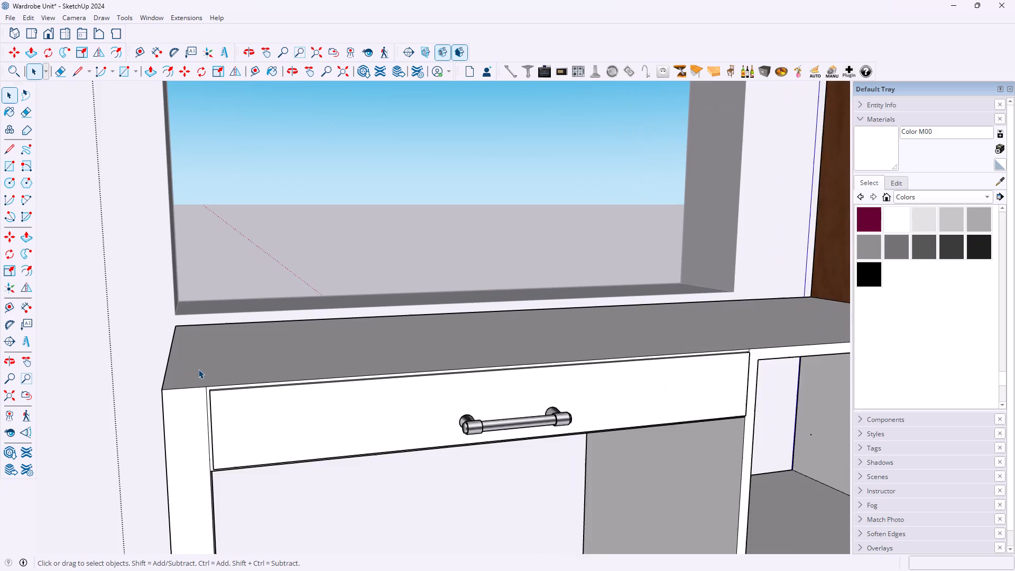
{"action": "scroll", "coordinate": [198, 369], "scroll_direction": "up", "scroll_amount": 3}
{"action": "scroll", "coordinate": [202, 354], "scroll_direction": "down", "scroll_amount": 4}
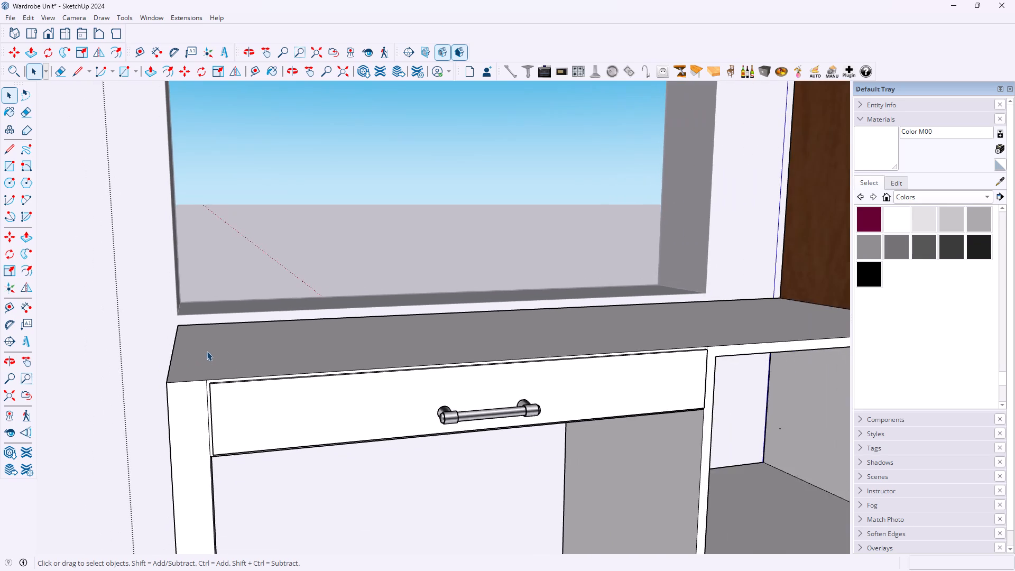
{"action": "scroll", "coordinate": [207, 351], "scroll_direction": "down", "scroll_amount": 11}
{"action": "scroll", "coordinate": [240, 356], "scroll_direction": "up", "scroll_amount": 1}
{"action": "scroll", "coordinate": [240, 356], "scroll_direction": "down", "scroll_amount": 4}
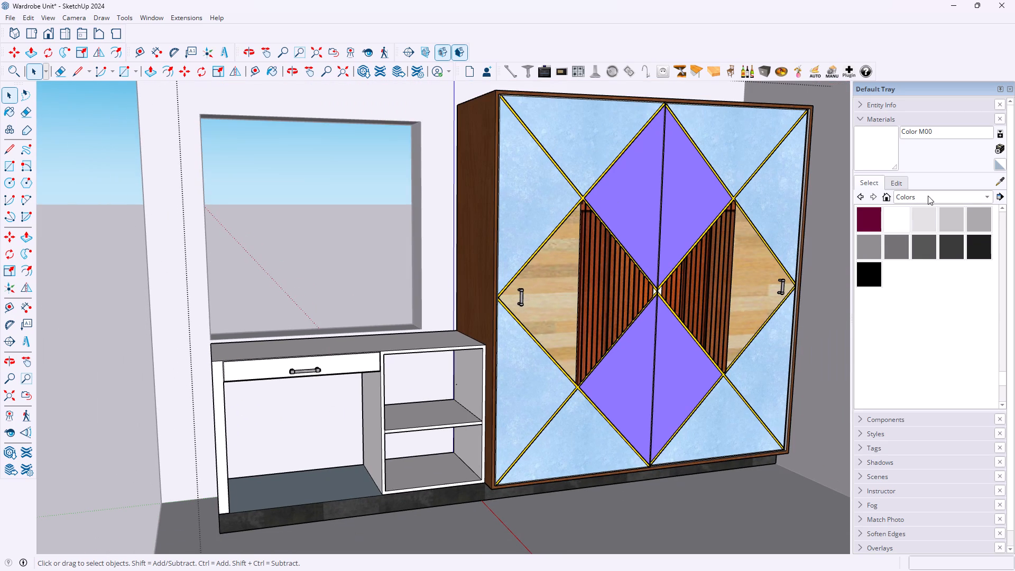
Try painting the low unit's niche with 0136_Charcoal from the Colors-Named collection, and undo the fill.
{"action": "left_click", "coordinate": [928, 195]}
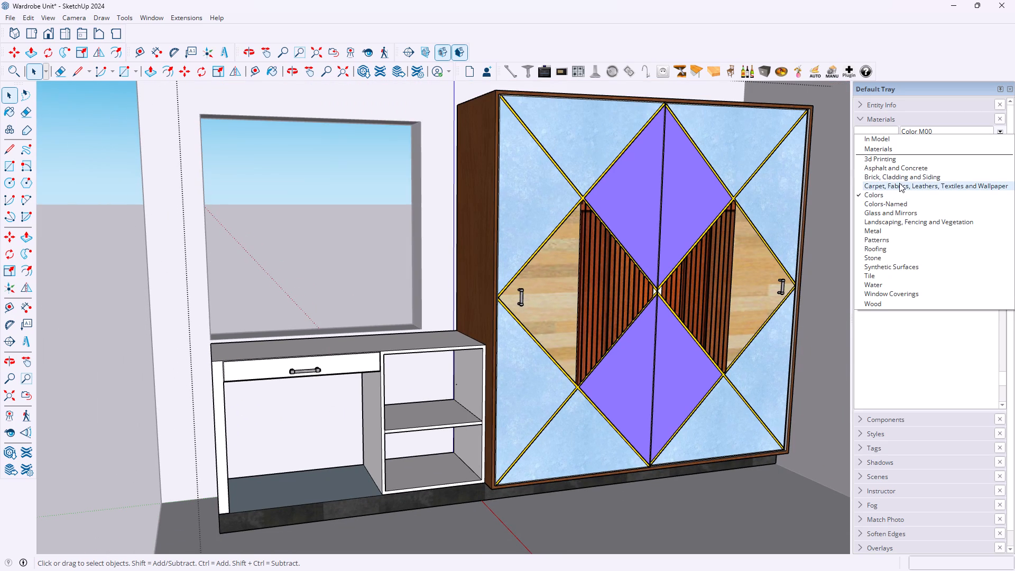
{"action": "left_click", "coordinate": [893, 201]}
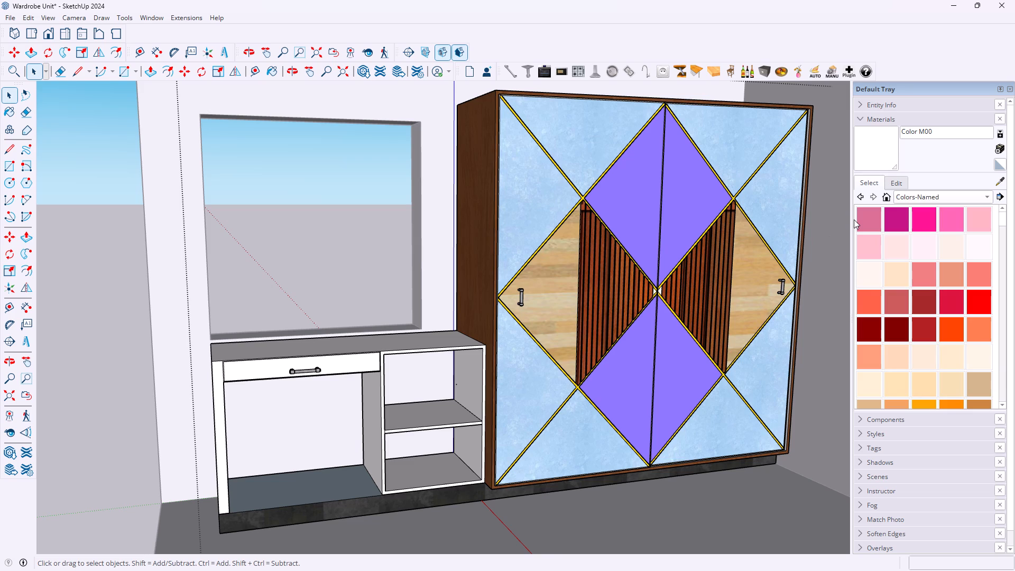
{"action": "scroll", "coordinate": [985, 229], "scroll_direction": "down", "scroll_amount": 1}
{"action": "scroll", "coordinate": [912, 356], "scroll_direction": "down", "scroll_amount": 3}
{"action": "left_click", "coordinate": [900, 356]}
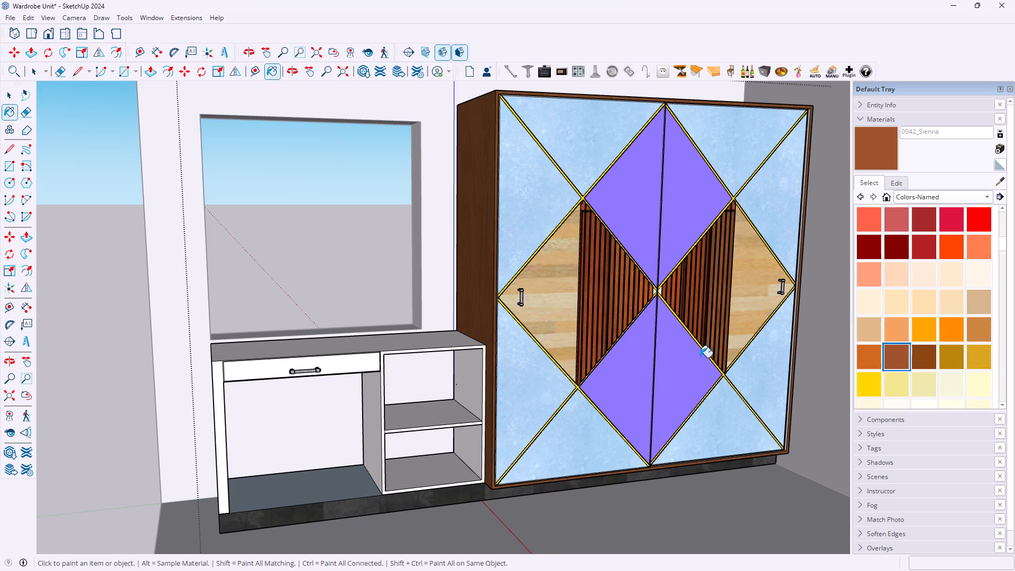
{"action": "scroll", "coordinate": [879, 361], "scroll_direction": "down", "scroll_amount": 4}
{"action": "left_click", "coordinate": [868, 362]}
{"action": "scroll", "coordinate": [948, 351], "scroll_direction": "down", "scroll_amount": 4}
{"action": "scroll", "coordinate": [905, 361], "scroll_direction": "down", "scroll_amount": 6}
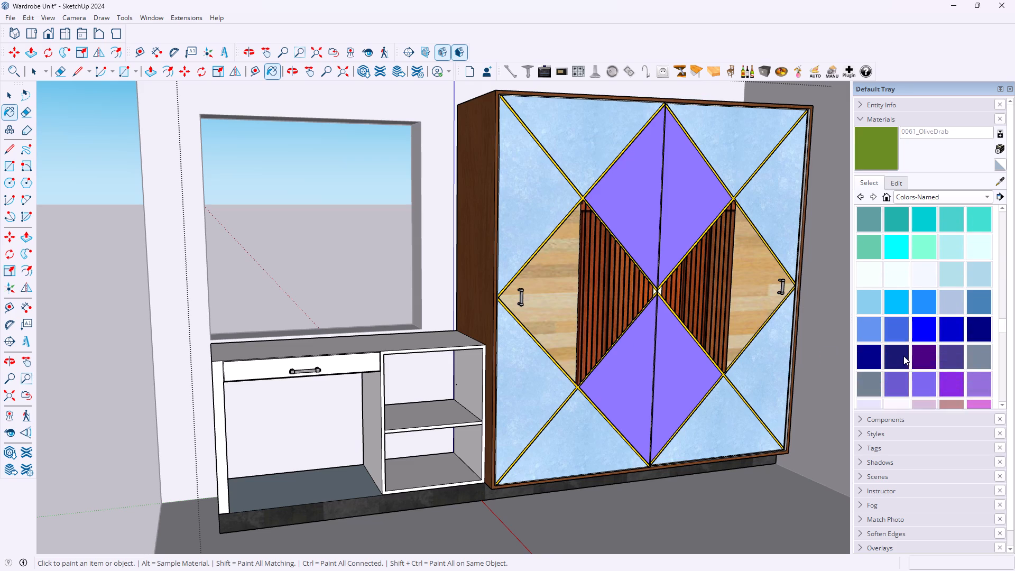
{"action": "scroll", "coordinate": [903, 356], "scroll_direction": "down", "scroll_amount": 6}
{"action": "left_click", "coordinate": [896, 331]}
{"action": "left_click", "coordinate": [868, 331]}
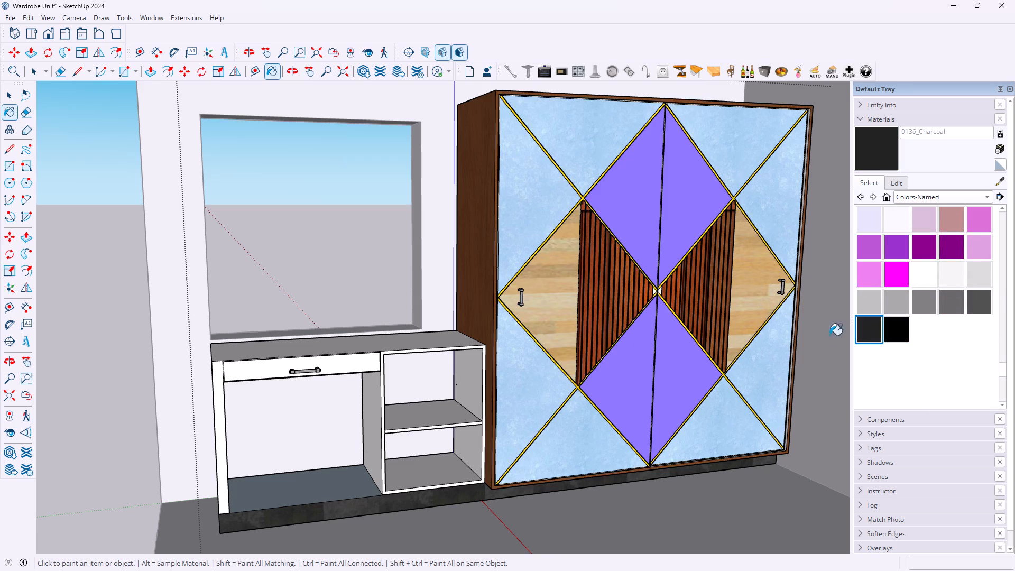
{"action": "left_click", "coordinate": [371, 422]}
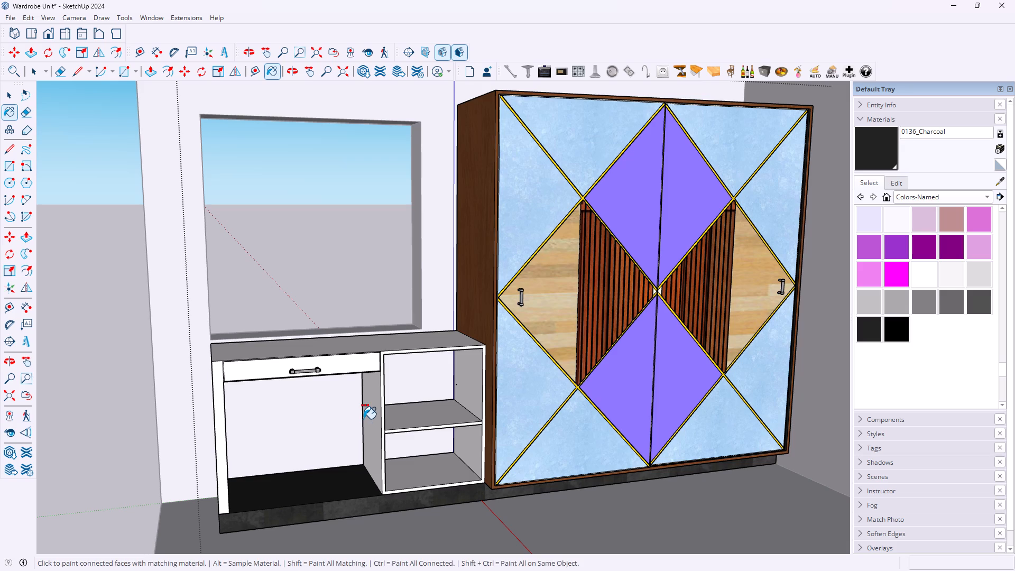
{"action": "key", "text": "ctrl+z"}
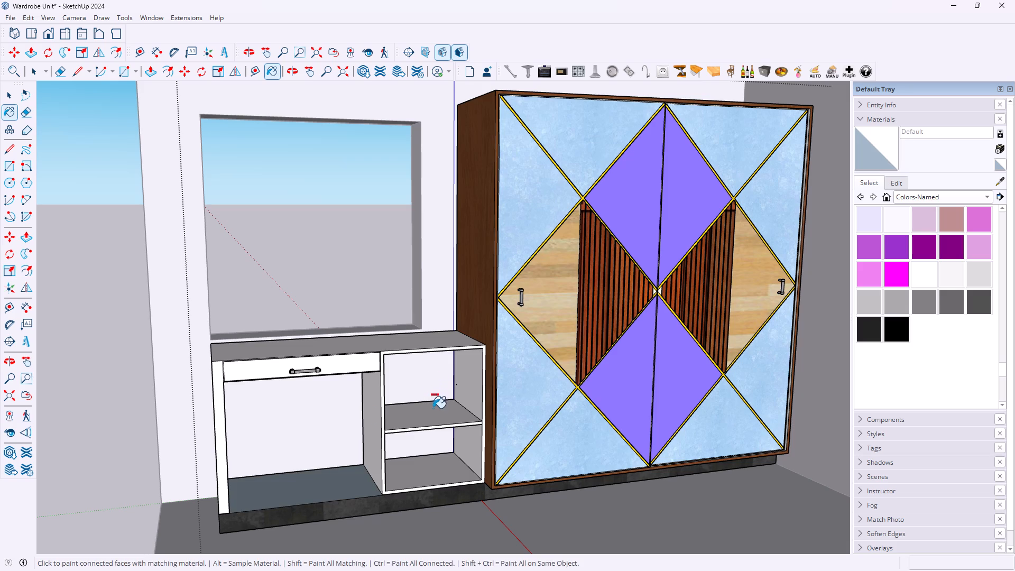
Open the low unit for editing and paint both open-shelf floors and the upper compartment's side walls with 0136_Charcoal.
{"action": "left_click", "coordinate": [433, 410]}
{"action": "left_click", "coordinate": [435, 416]}
{"action": "key", "text": "space"}
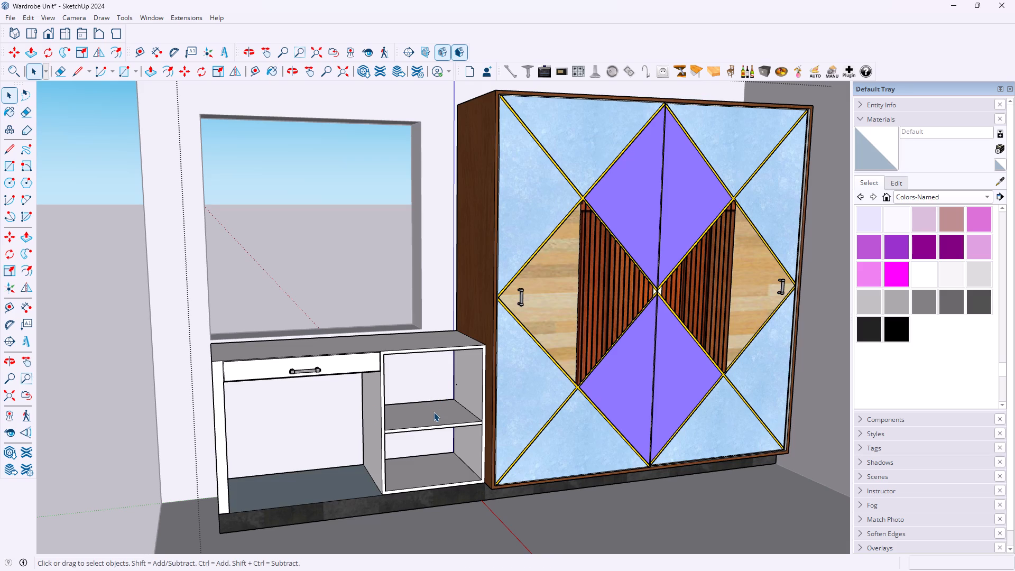
{"action": "triple_click", "coordinate": [433, 410]}
{"action": "triple_click", "coordinate": [431, 411]}
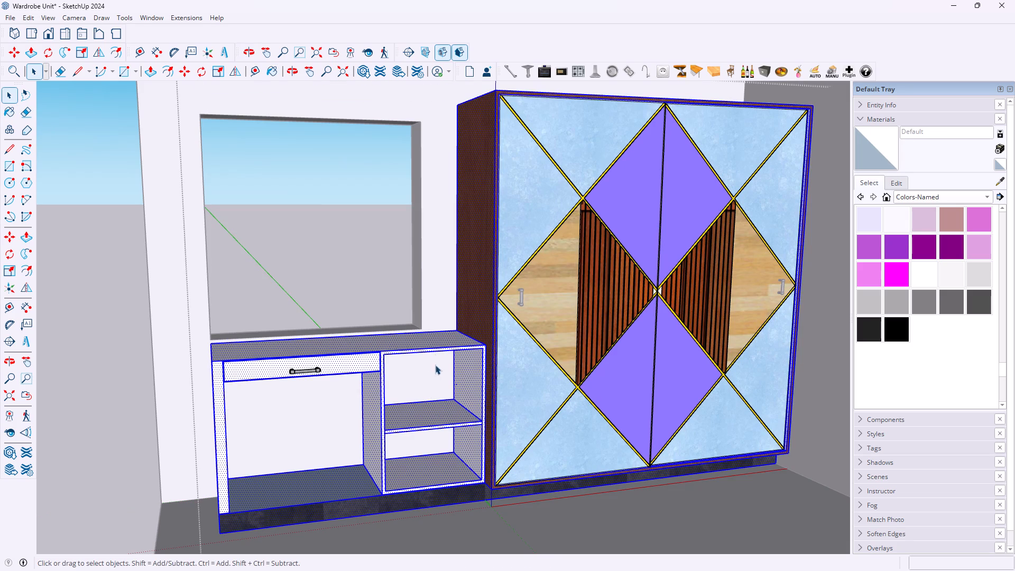
{"action": "double_click", "coordinate": [435, 352]}
{"action": "triple_click", "coordinate": [441, 411]}
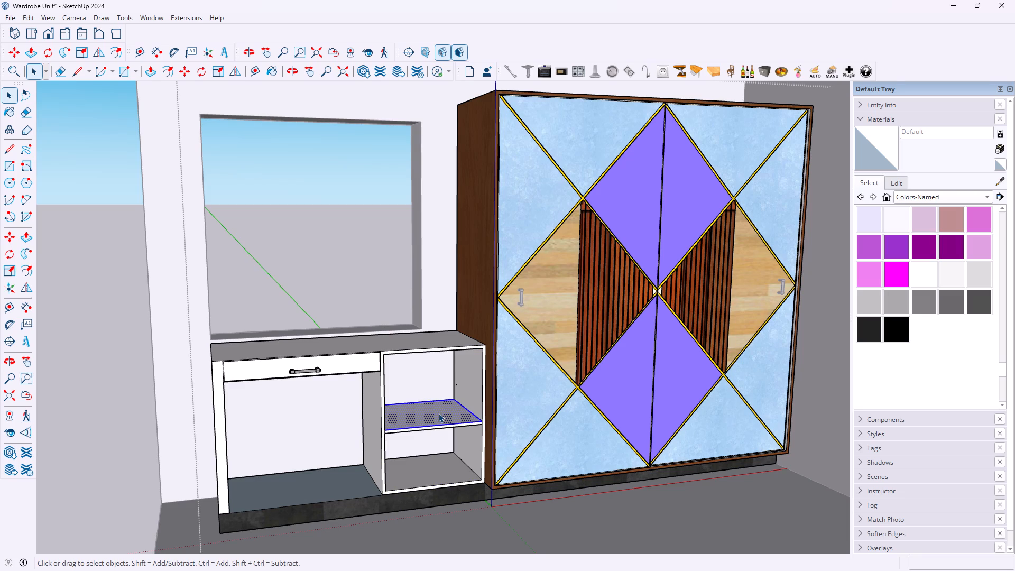
{"action": "left_click", "coordinate": [438, 413]}
{"action": "triple_click", "coordinate": [438, 411]}
{"action": "left_click", "coordinate": [472, 385]}
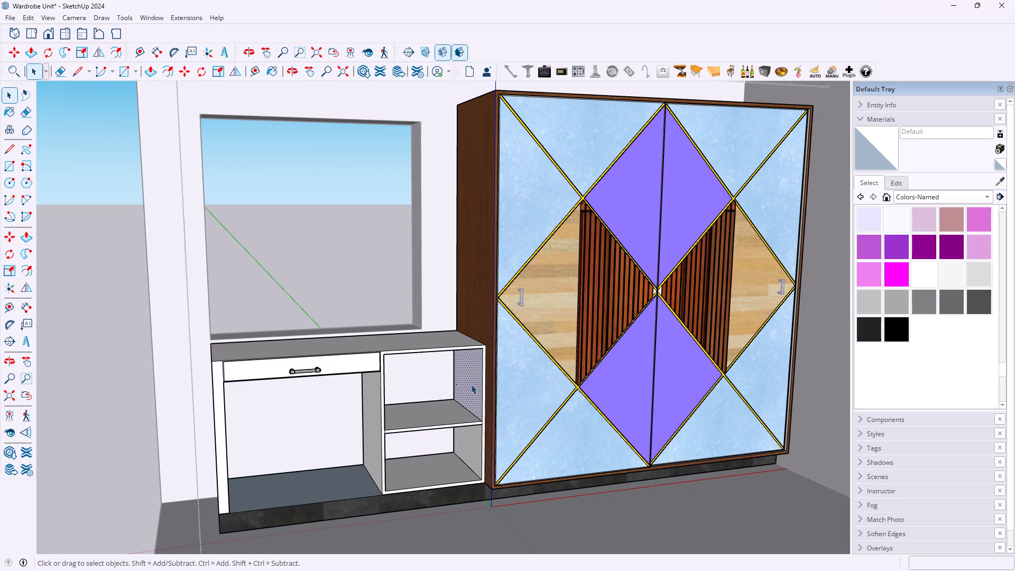
{"action": "left_click", "coordinate": [879, 333]}
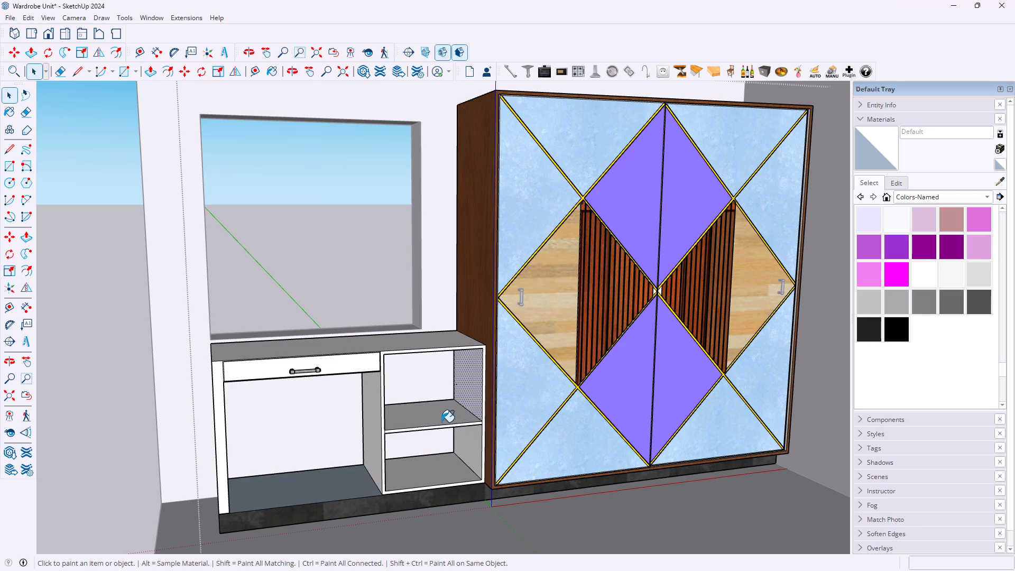
{"action": "left_click", "coordinate": [441, 422]}
{"action": "left_click", "coordinate": [434, 468]}
{"action": "left_click", "coordinate": [466, 392]}
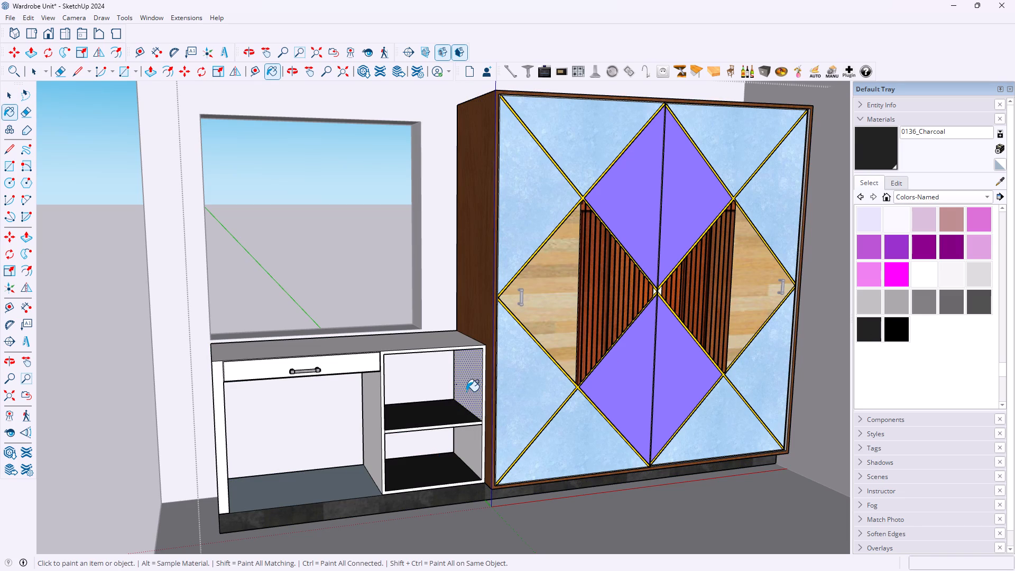
{"action": "middle_click_drag", "start_coordinate": [469, 393], "coordinate": [319, 380]}
{"action": "left_click", "coordinate": [344, 380]}
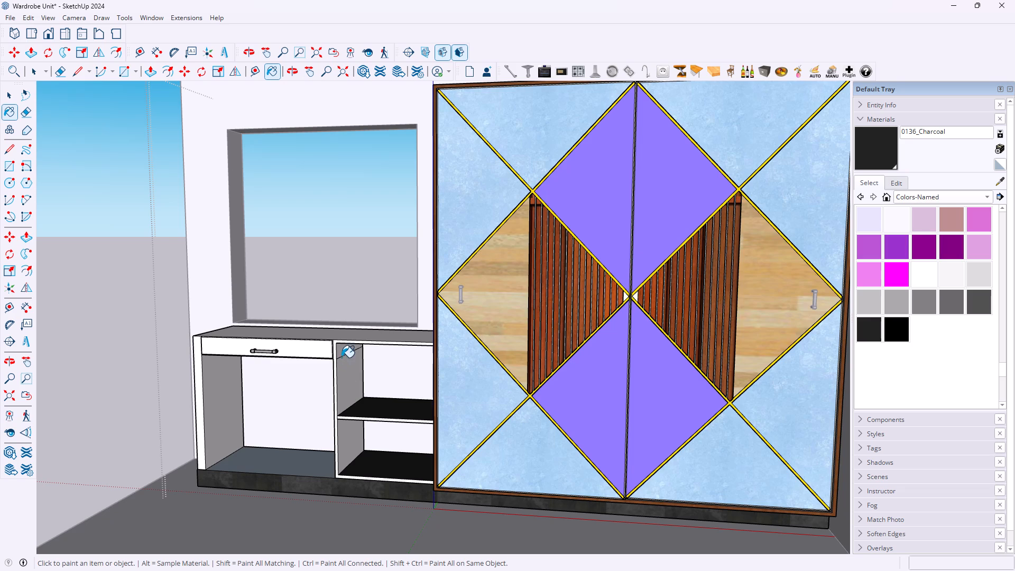
{"action": "left_click", "coordinate": [342, 354]}
Paint the upper compartment's ceiling, the shelf's underside and the lower compartment's side walls with 0136_Charcoal.
{"action": "middle_click_drag", "start_coordinate": [349, 363], "coordinate": [471, 221]}
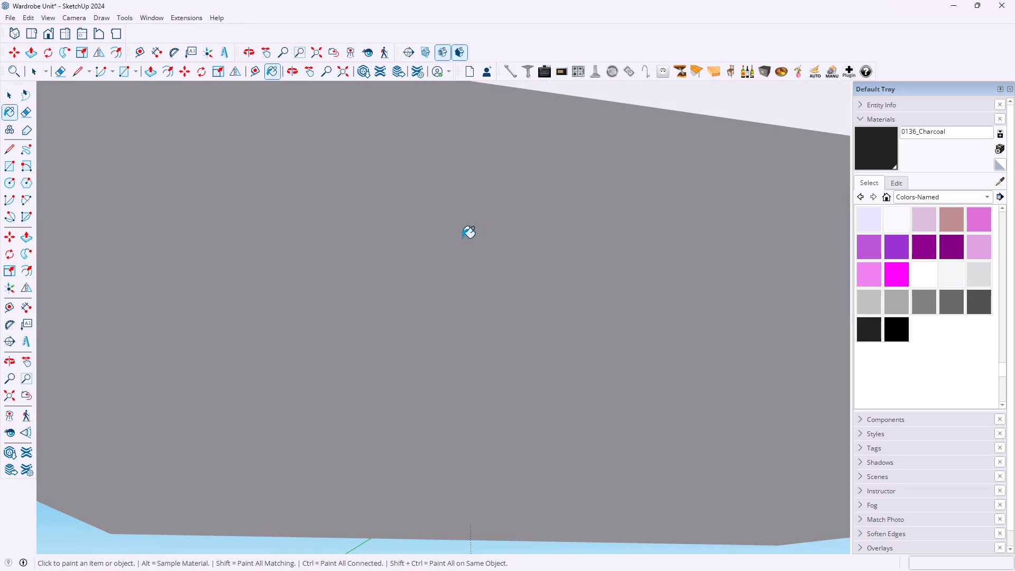
{"action": "middle_click_drag", "start_coordinate": [460, 240], "coordinate": [404, 375]}
{"action": "scroll", "coordinate": [370, 280], "scroll_direction": "down", "scroll_amount": 7}
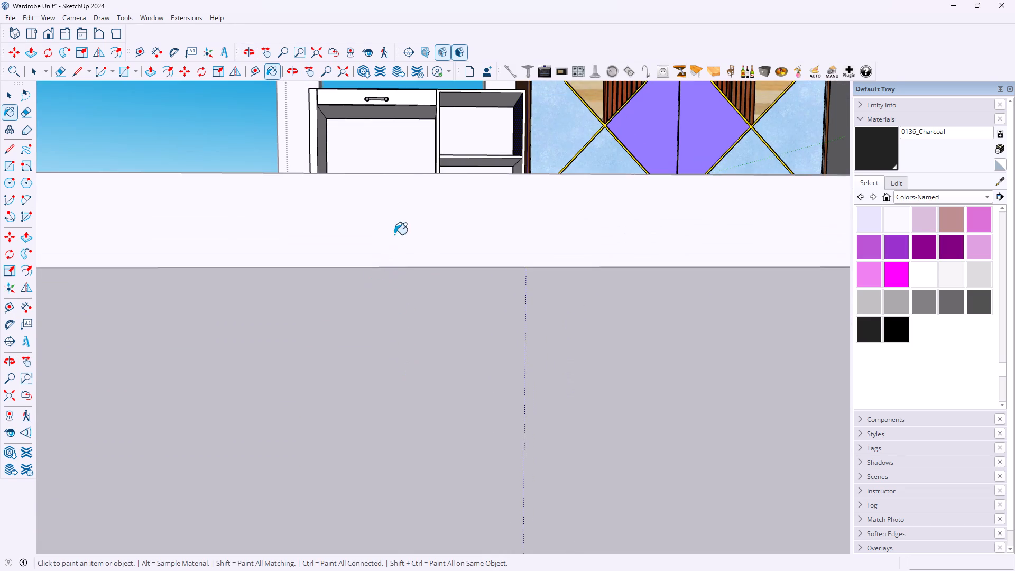
{"action": "scroll", "coordinate": [456, 132], "scroll_direction": "up", "scroll_amount": 3}
{"action": "left_click", "coordinate": [478, 95]}
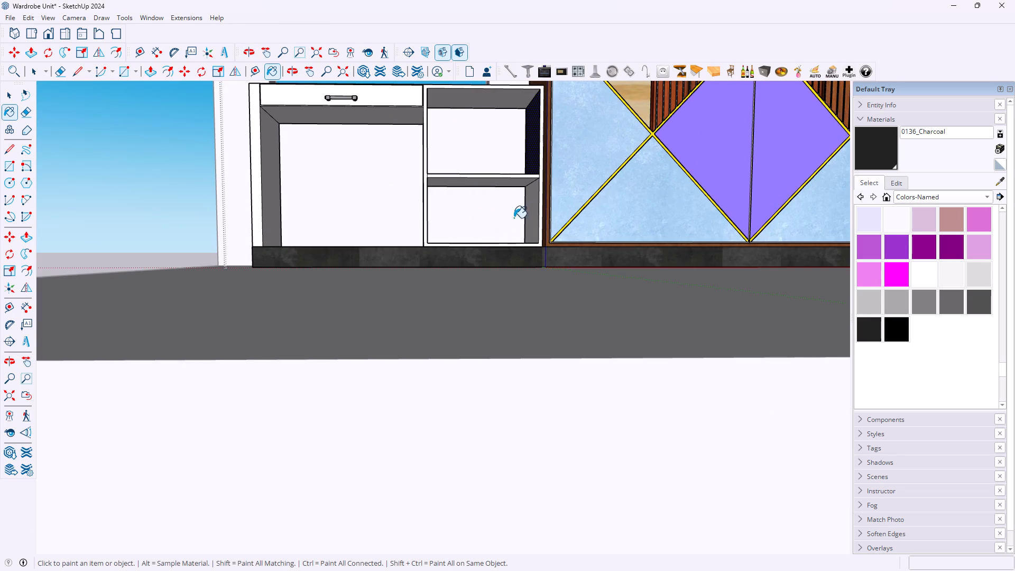
{"action": "left_click", "coordinate": [531, 204]}
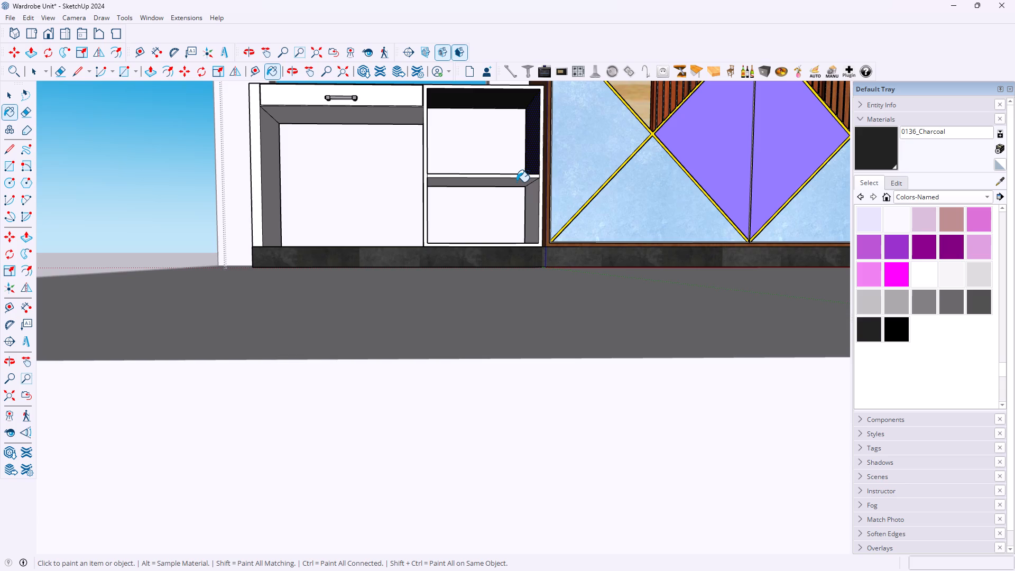
{"action": "left_click", "coordinate": [516, 182]}
{"action": "scroll", "coordinate": [521, 186], "scroll_direction": "up", "scroll_amount": 1}
{"action": "middle_click_drag", "start_coordinate": [515, 188], "coordinate": [373, 197]}
{"action": "left_click", "coordinate": [412, 206]}
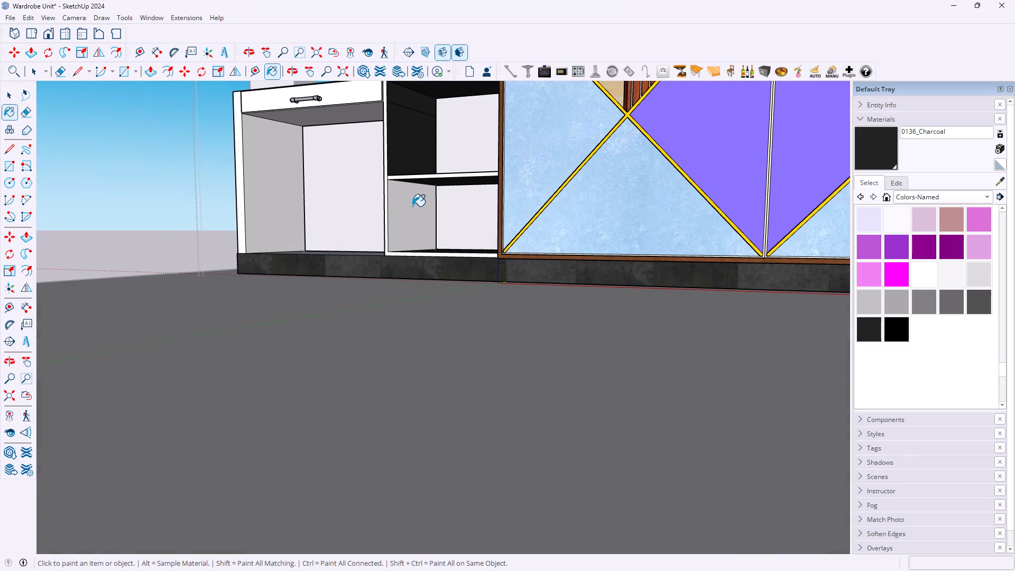
{"action": "scroll", "coordinate": [426, 224], "scroll_direction": "down", "scroll_amount": 1}
{"action": "scroll", "coordinate": [444, 245], "scroll_direction": "up", "scroll_amount": 2}
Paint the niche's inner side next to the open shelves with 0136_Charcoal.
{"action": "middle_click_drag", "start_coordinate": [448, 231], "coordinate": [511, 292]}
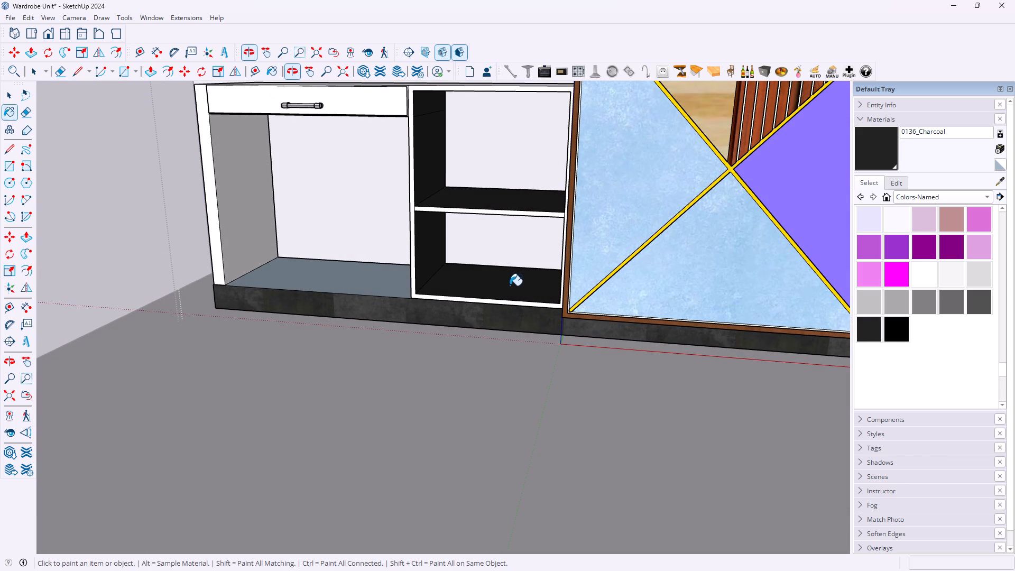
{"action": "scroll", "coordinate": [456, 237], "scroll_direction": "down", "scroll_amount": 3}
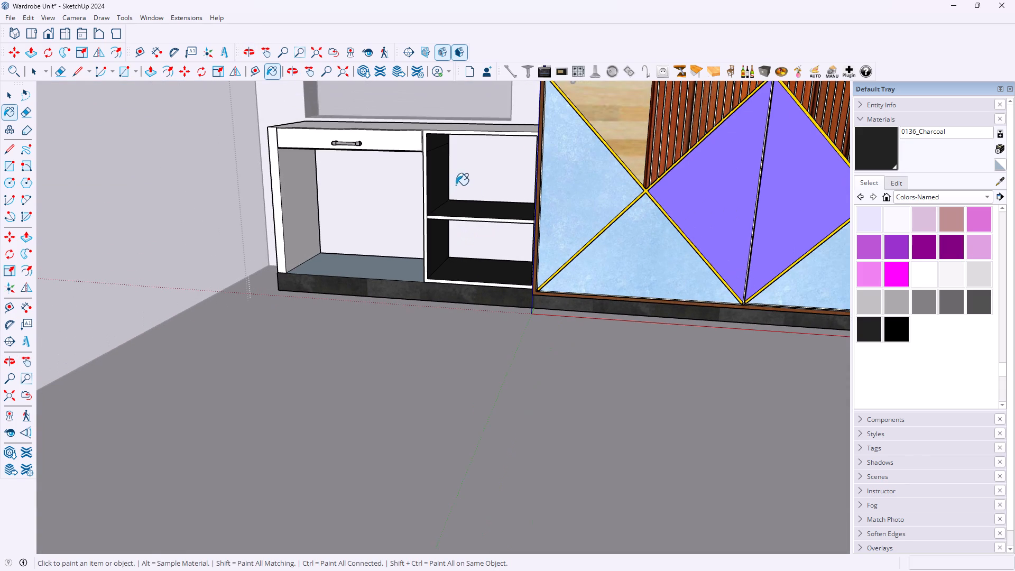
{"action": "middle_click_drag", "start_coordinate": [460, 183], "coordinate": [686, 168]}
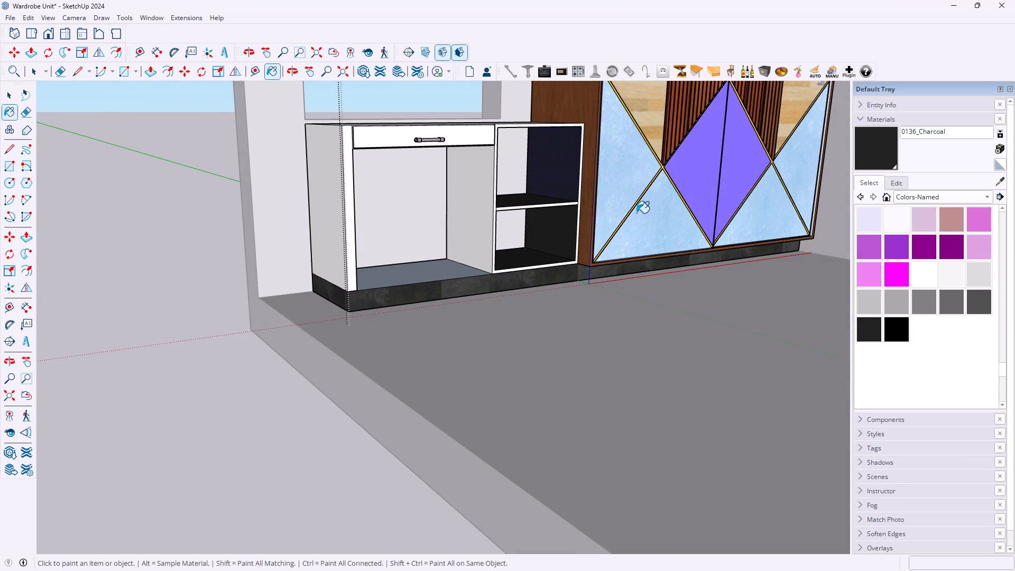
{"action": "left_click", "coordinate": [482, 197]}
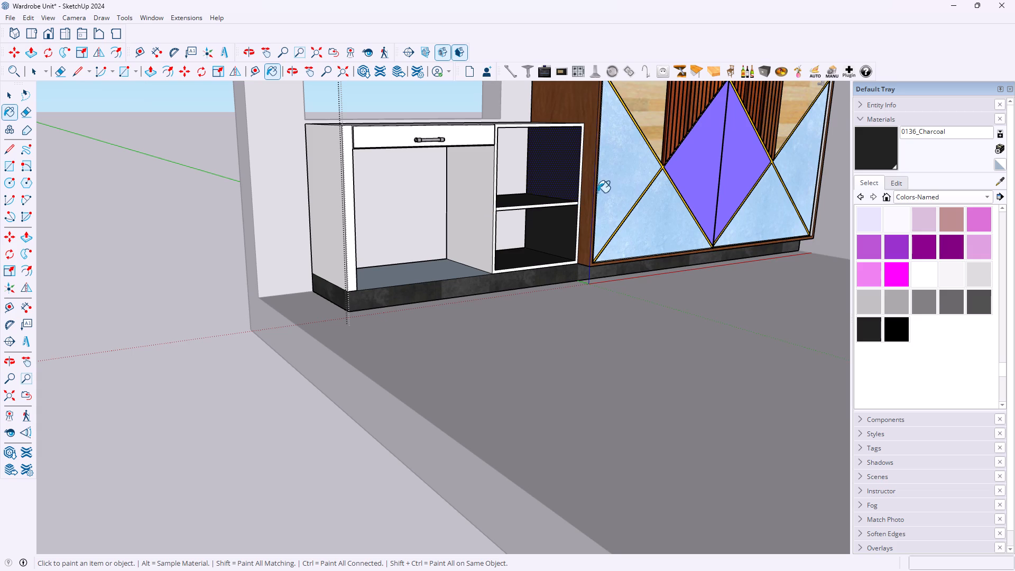
Paint both inner side walls of the low unit's niche with 0043_SaddleBrown from the Colors-Named collection.
{"action": "scroll", "coordinate": [934, 243], "scroll_direction": "up", "scroll_amount": 10}
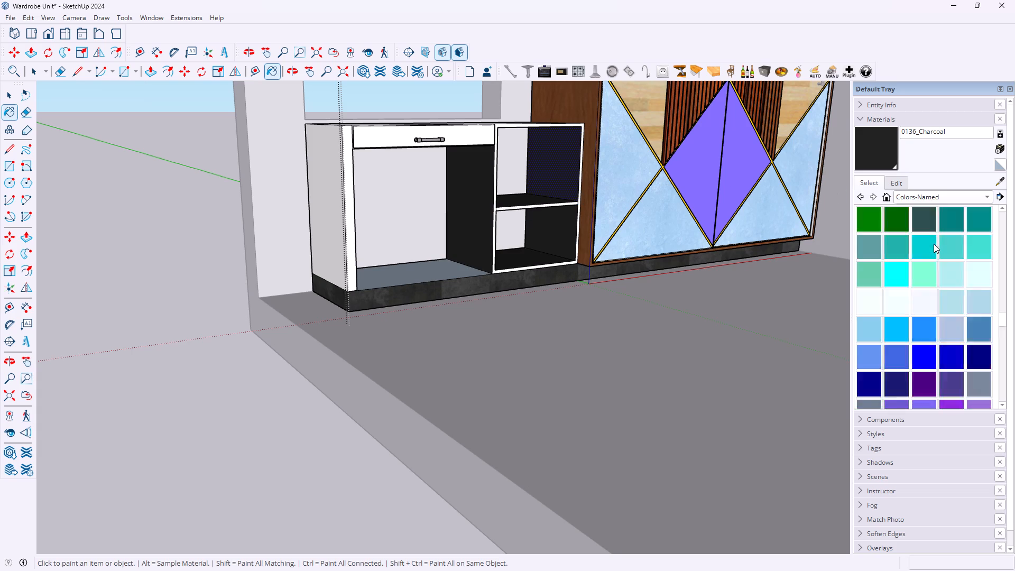
{"action": "scroll", "coordinate": [934, 244], "scroll_direction": "up", "scroll_amount": 15}
{"action": "scroll", "coordinate": [924, 256], "scroll_direction": "down", "scroll_amount": 5}
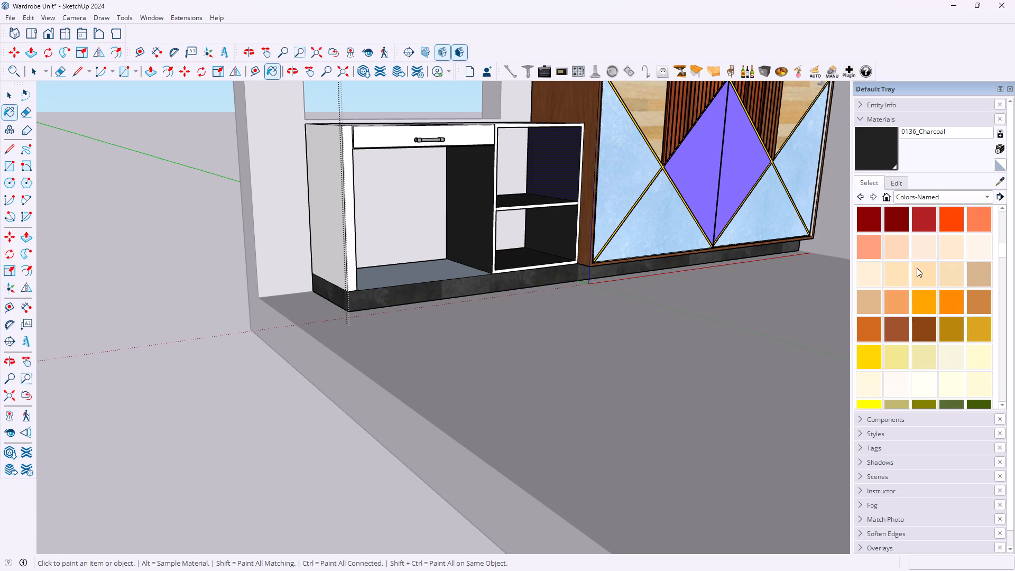
{"action": "left_click", "coordinate": [921, 331]}
{"action": "left_click", "coordinate": [468, 224]}
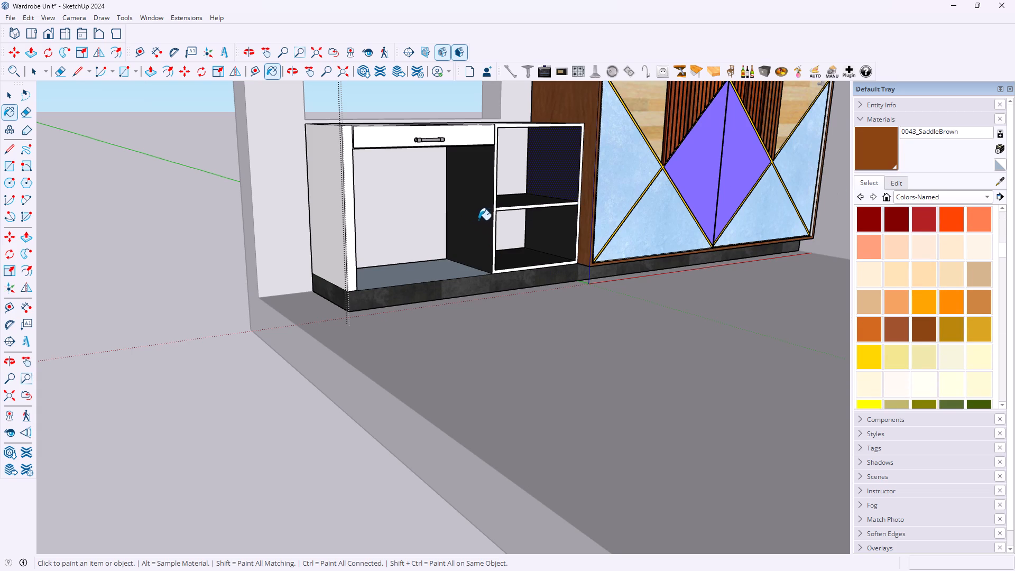
{"action": "middle_click_drag", "start_coordinate": [529, 205], "coordinate": [328, 216]}
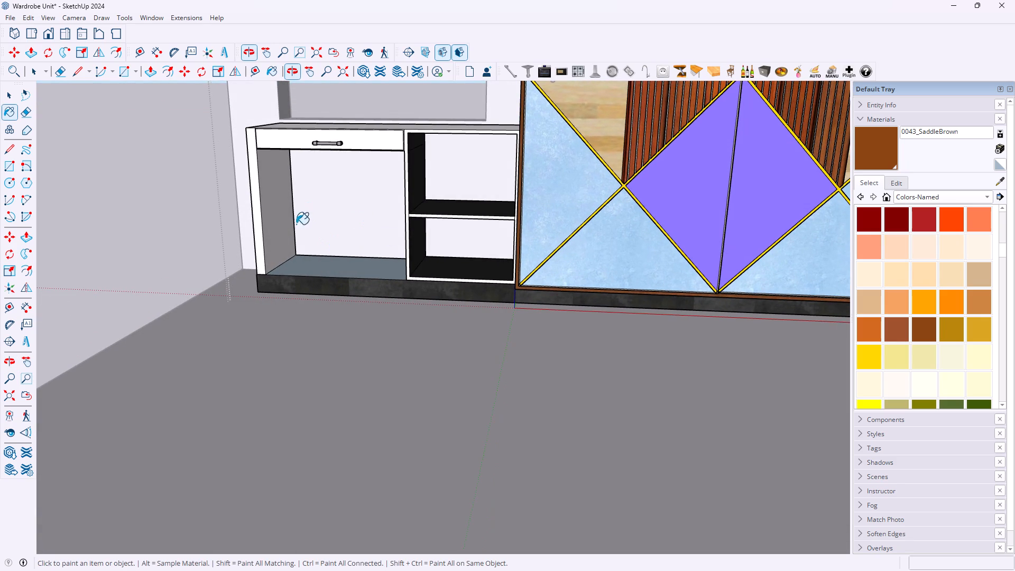
{"action": "left_click", "coordinate": [269, 224]}
Paint the low unit's outer end panel and its top with 0043_SaddleBrown.
{"action": "middle_click_drag", "start_coordinate": [275, 220], "coordinate": [541, 245]}
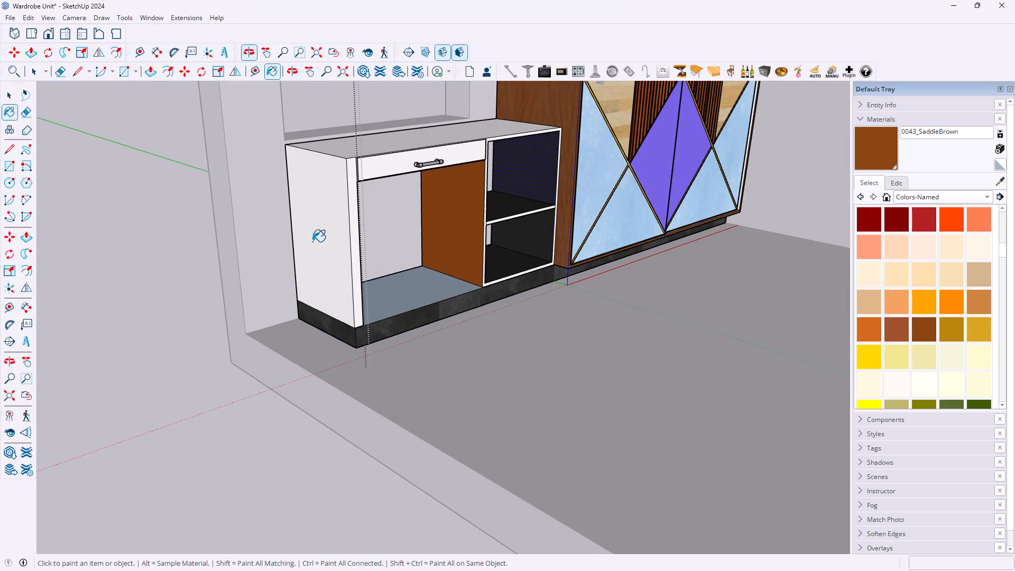
{"action": "left_click", "coordinate": [314, 240]}
{"action": "left_click", "coordinate": [355, 149]}
Paint the front edges of the low unit's end panel, open-shelf frame and middle shelf with 0043_SaddleBrown.
{"action": "middle_click_drag", "start_coordinate": [506, 155], "coordinate": [296, 169]}
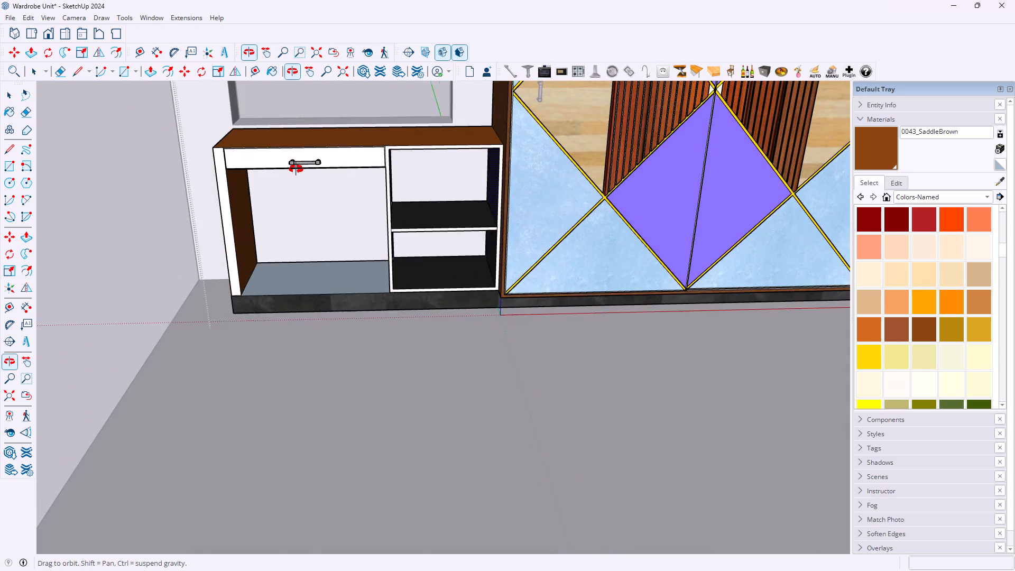
{"action": "middle_click_drag", "start_coordinate": [296, 169], "coordinate": [296, 167]}
{"action": "scroll", "coordinate": [342, 146], "scroll_direction": "down", "scroll_amount": 3}
{"action": "scroll", "coordinate": [243, 176], "scroll_direction": "up", "scroll_amount": 7}
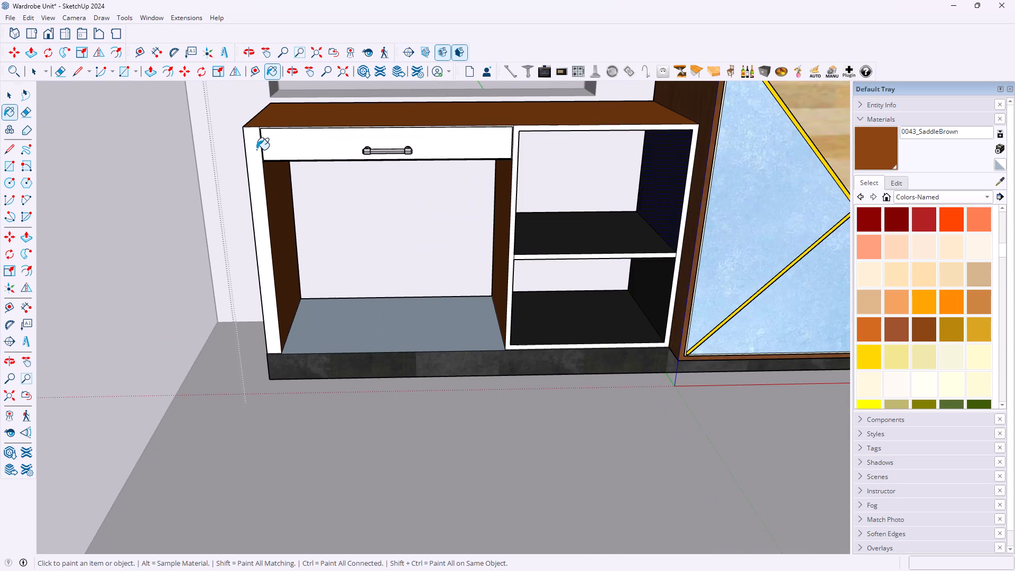
{"action": "left_click", "coordinate": [255, 149]}
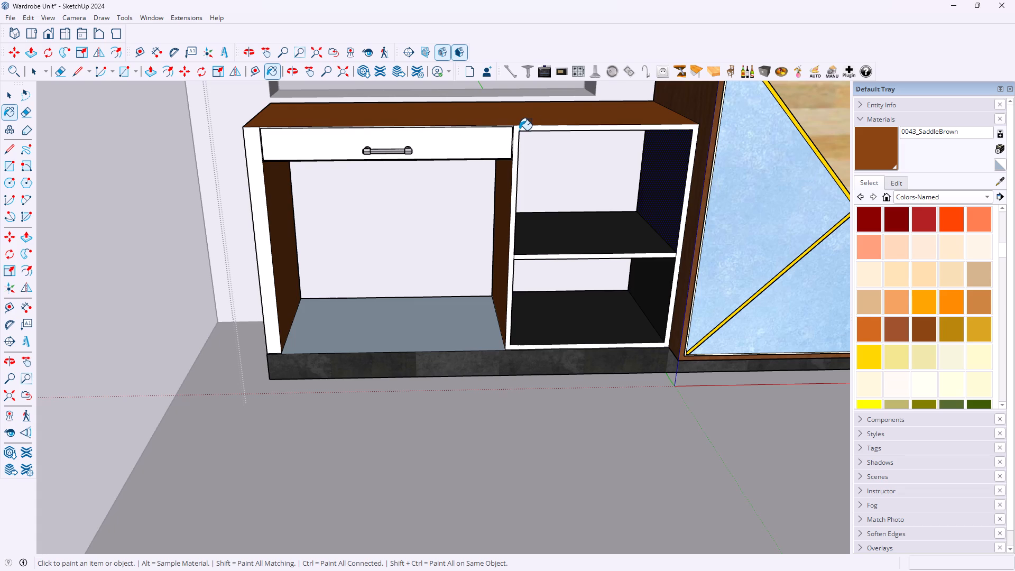
{"action": "left_click", "coordinate": [518, 132]}
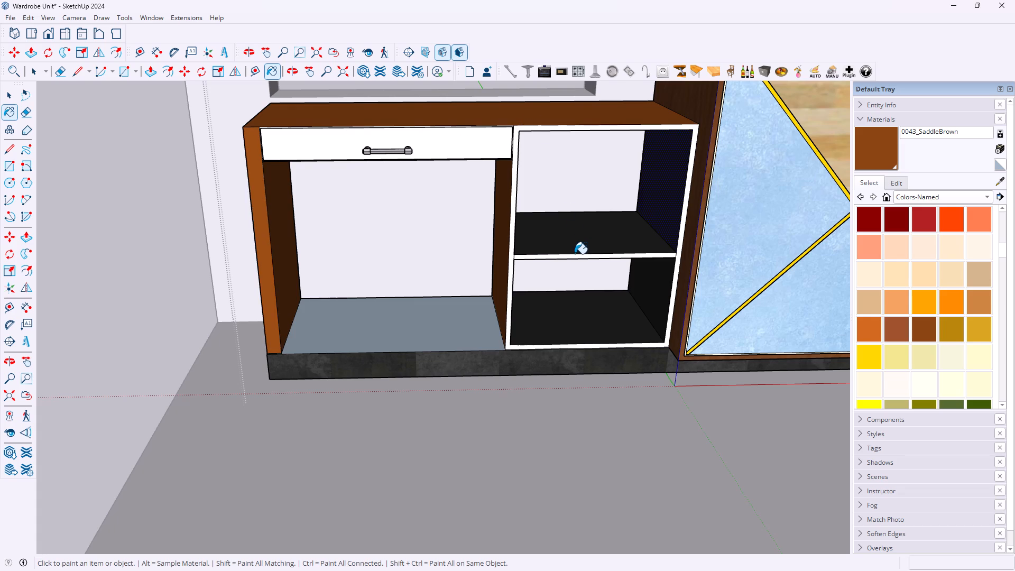
{"action": "left_click", "coordinate": [575, 256]}
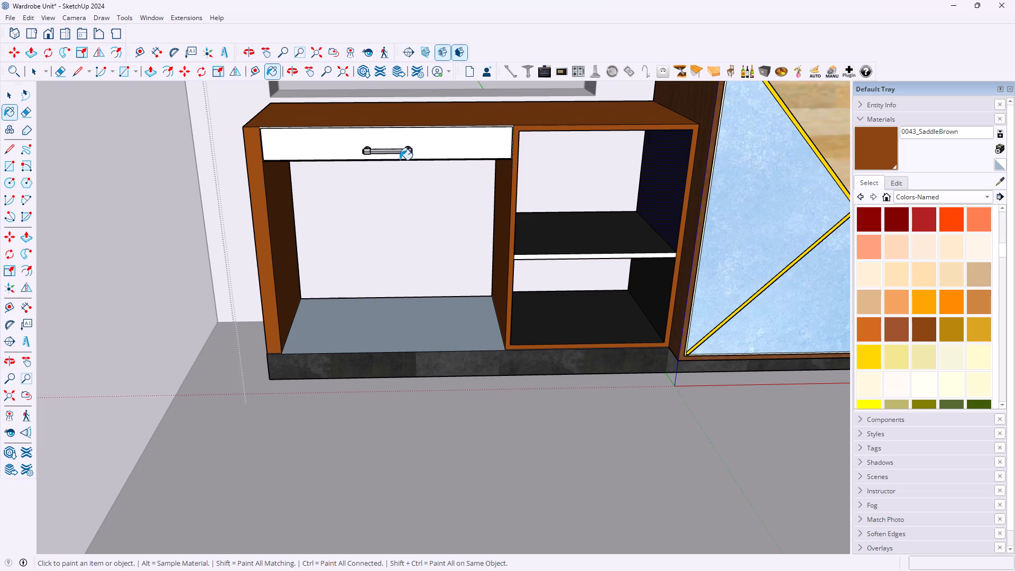
Paint the low unit's drawer front with 0044_DarkGoldenrod.
{"action": "scroll", "coordinate": [382, 130], "scroll_direction": "up", "scroll_amount": 5}
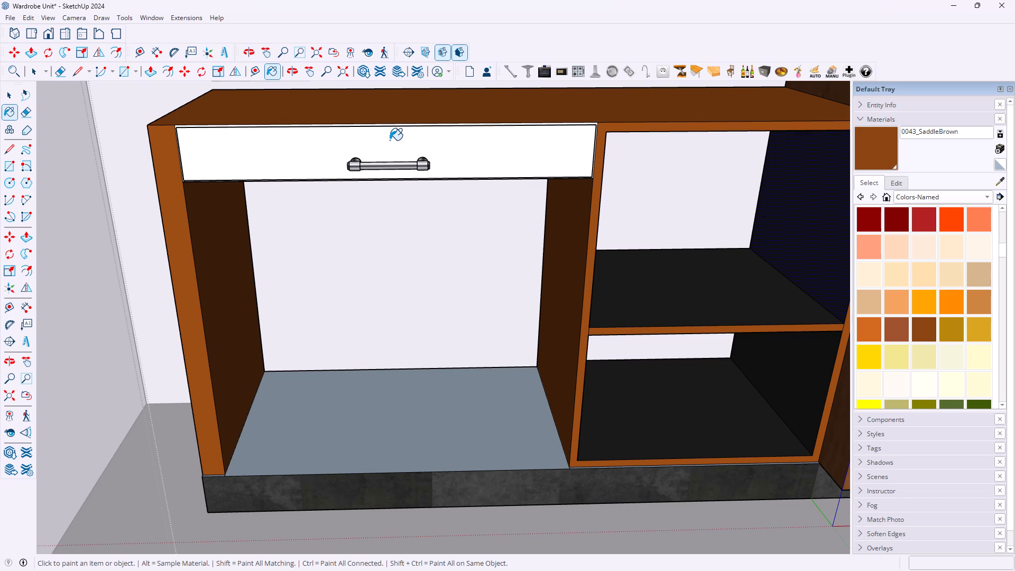
{"action": "left_click", "coordinate": [954, 328]}
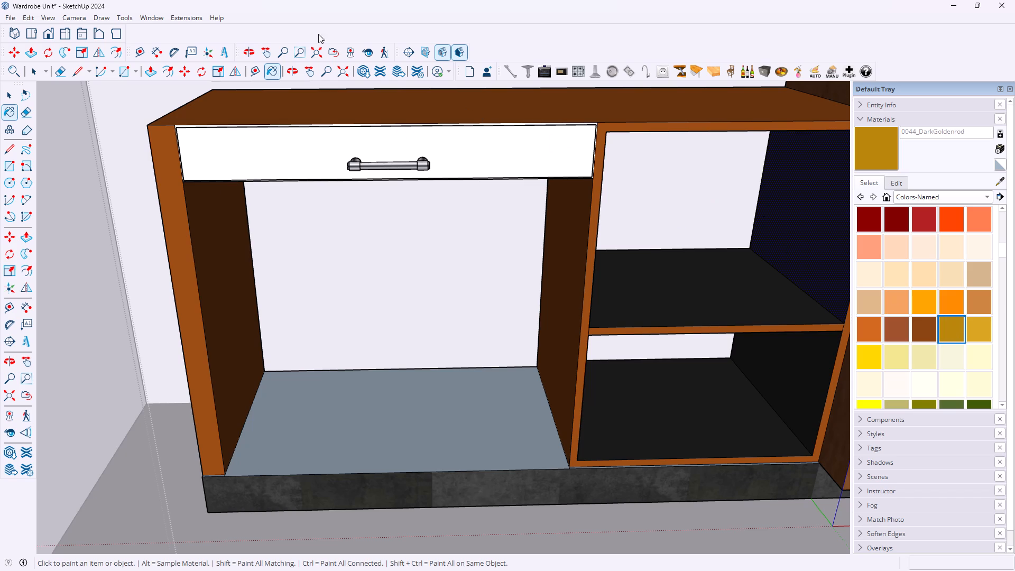
{"action": "left_click", "coordinate": [461, 157]}
Examine the painted low unit up close and together with the wardrobe and the room.
{"action": "scroll", "coordinate": [461, 157], "scroll_direction": "down", "scroll_amount": 3}
{"action": "scroll", "coordinate": [384, 135], "scroll_direction": "up", "scroll_amount": 1}
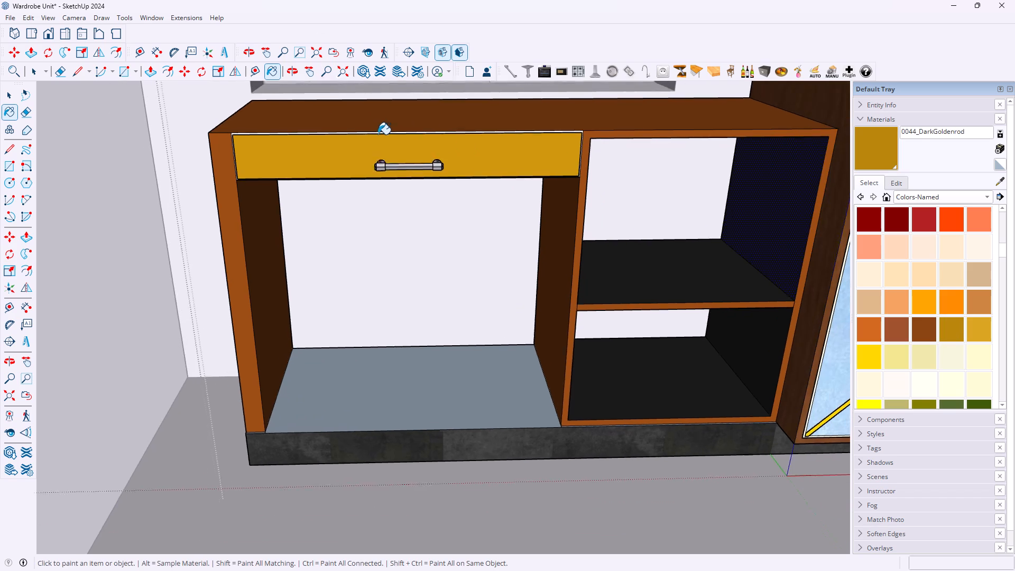
{"action": "scroll", "coordinate": [378, 134], "scroll_direction": "up", "scroll_amount": 2}
{"action": "middle_click_drag", "start_coordinate": [302, 190], "coordinate": [316, 137]}
{"action": "scroll", "coordinate": [317, 137], "scroll_direction": "down", "scroll_amount": 6}
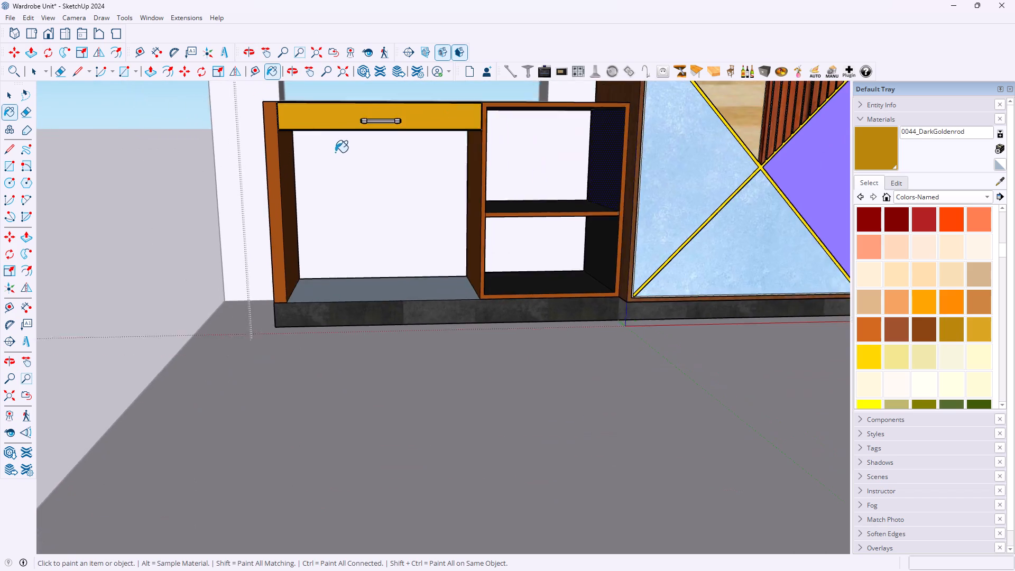
{"action": "scroll", "coordinate": [335, 152], "scroll_direction": "down", "scroll_amount": 2}
{"action": "scroll", "coordinate": [395, 143], "scroll_direction": "down", "scroll_amount": 9}
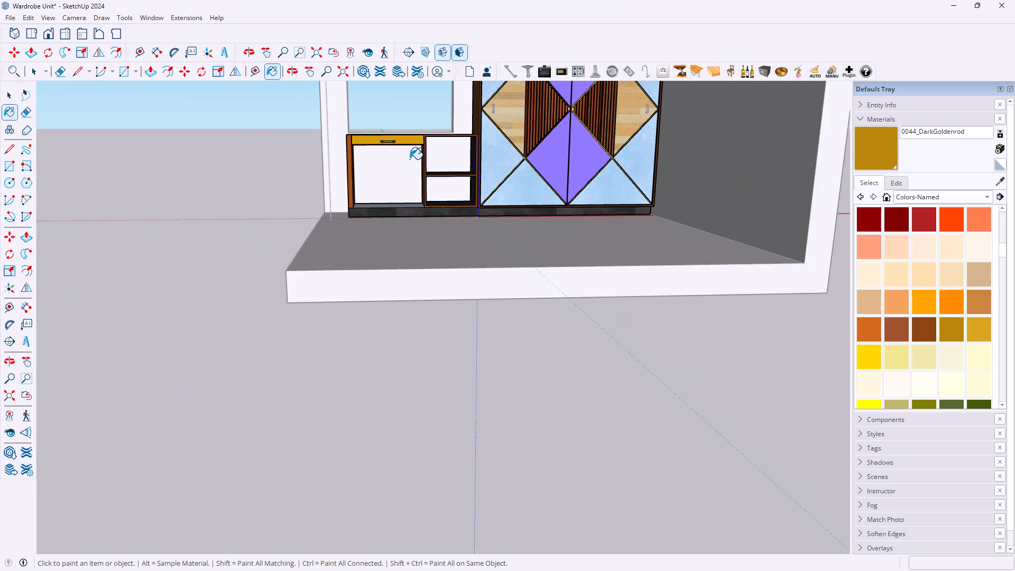
{"action": "scroll", "coordinate": [410, 159], "scroll_direction": "down", "scroll_amount": 13}
{"action": "scroll", "coordinate": [423, 117], "scroll_direction": "up", "scroll_amount": 3}
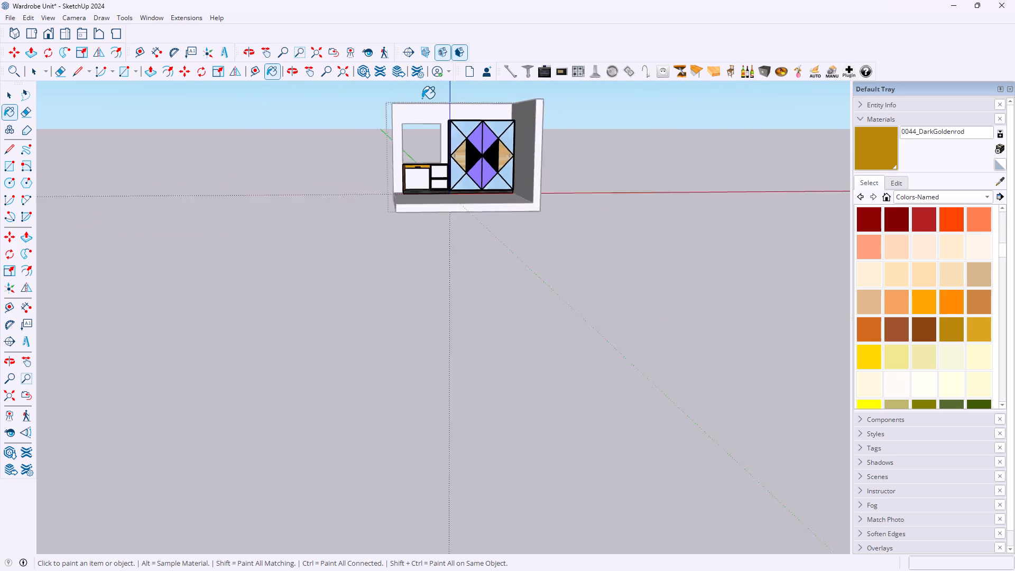
{"action": "scroll", "coordinate": [422, 98], "scroll_direction": "up", "scroll_amount": 11}
{"action": "scroll", "coordinate": [467, 241], "scroll_direction": "up", "scroll_amount": 3}
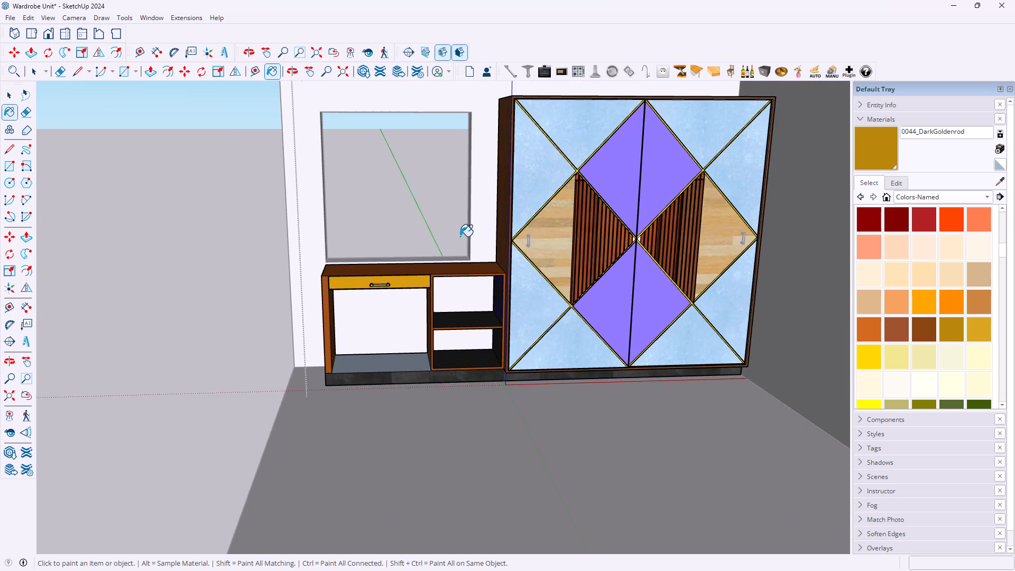
{"action": "scroll", "coordinate": [456, 237], "scroll_direction": "up", "scroll_amount": 2}
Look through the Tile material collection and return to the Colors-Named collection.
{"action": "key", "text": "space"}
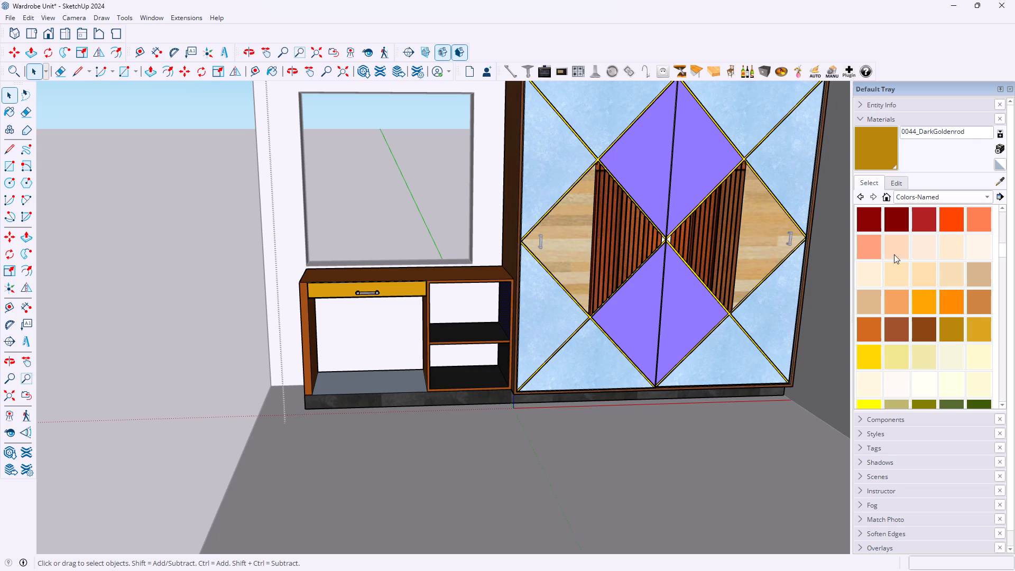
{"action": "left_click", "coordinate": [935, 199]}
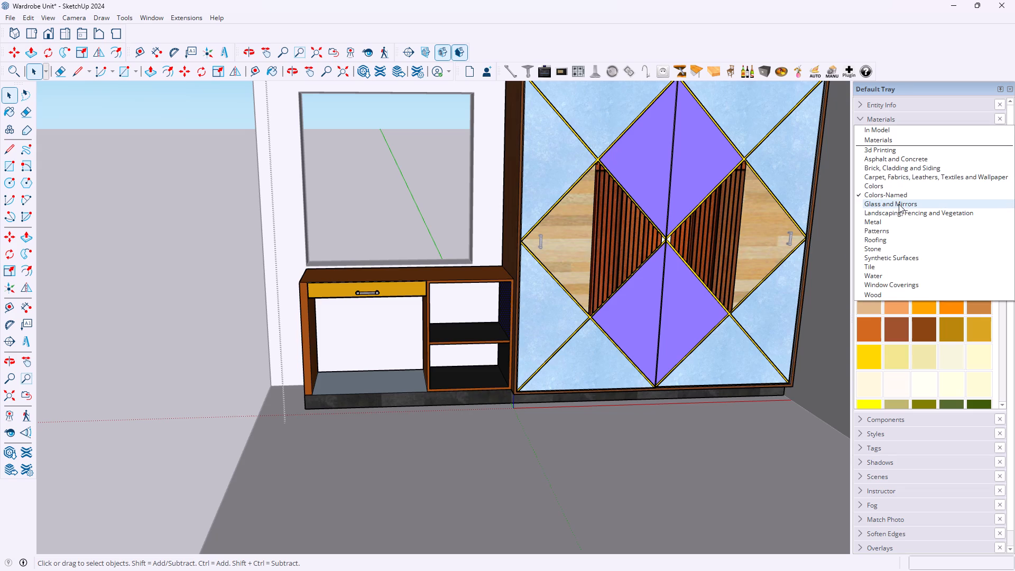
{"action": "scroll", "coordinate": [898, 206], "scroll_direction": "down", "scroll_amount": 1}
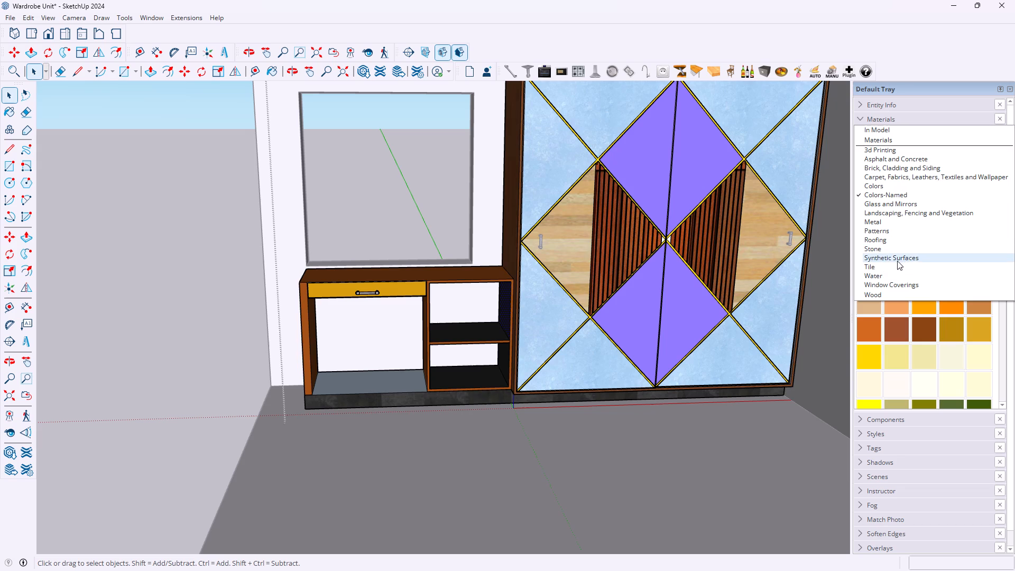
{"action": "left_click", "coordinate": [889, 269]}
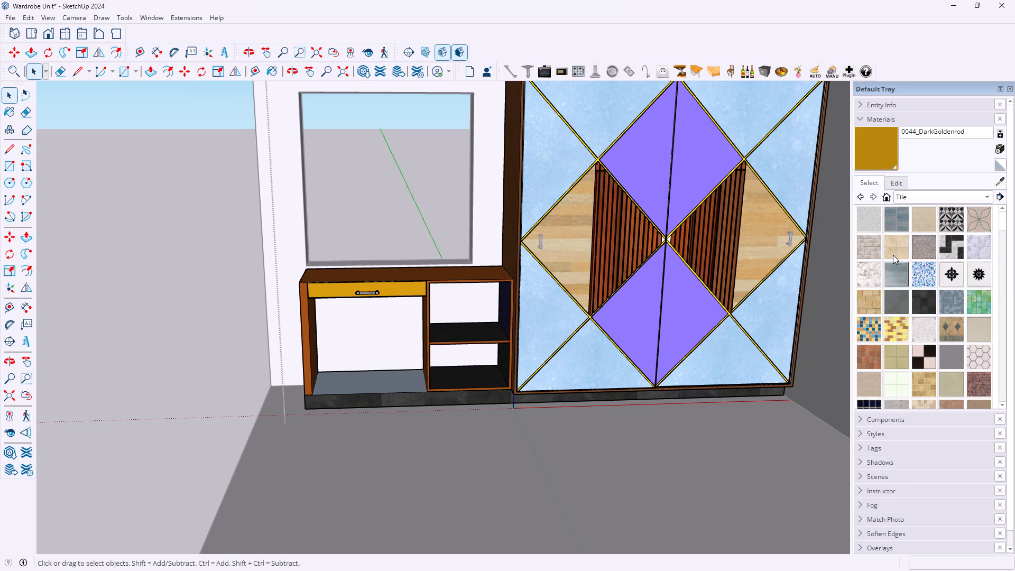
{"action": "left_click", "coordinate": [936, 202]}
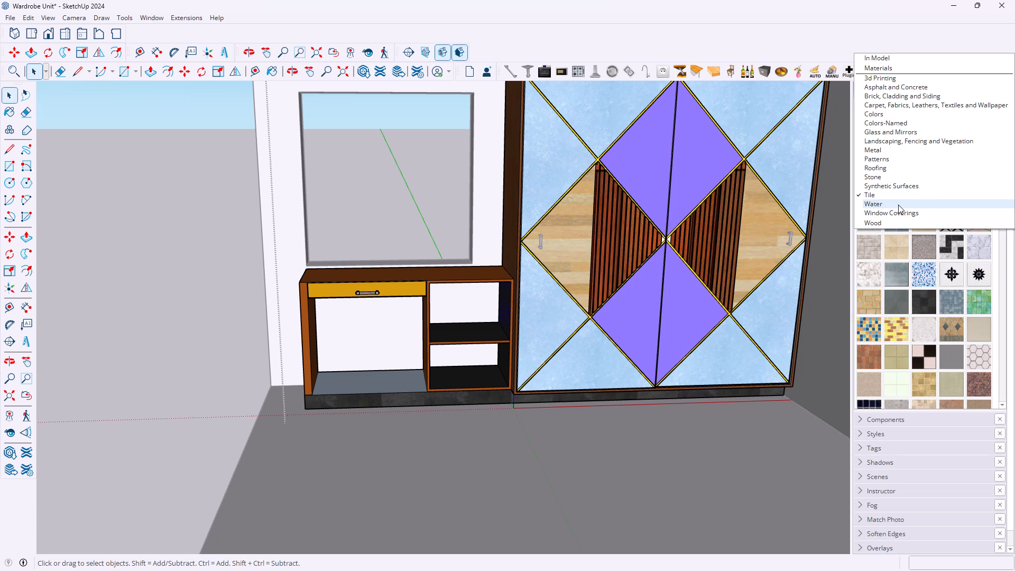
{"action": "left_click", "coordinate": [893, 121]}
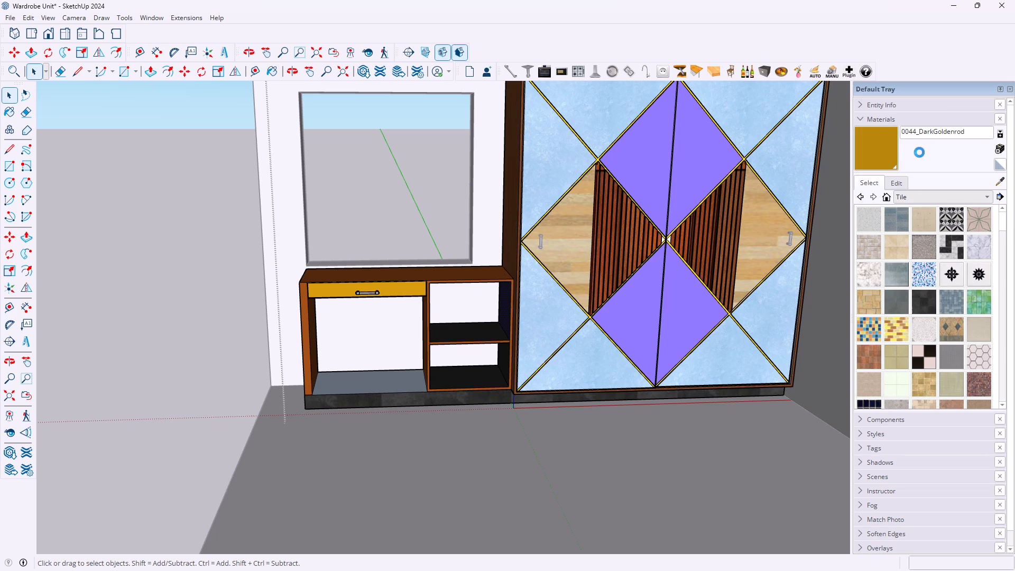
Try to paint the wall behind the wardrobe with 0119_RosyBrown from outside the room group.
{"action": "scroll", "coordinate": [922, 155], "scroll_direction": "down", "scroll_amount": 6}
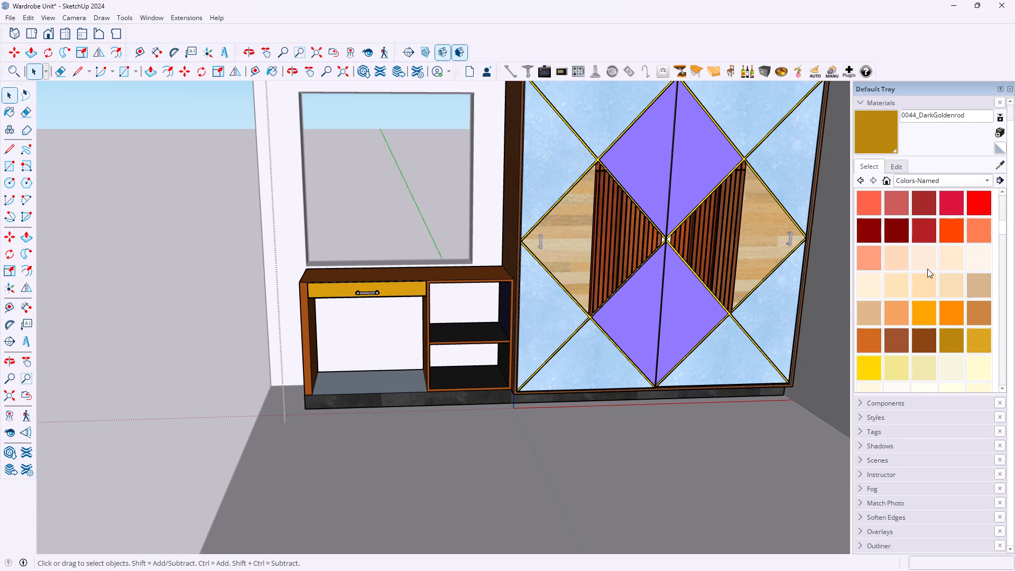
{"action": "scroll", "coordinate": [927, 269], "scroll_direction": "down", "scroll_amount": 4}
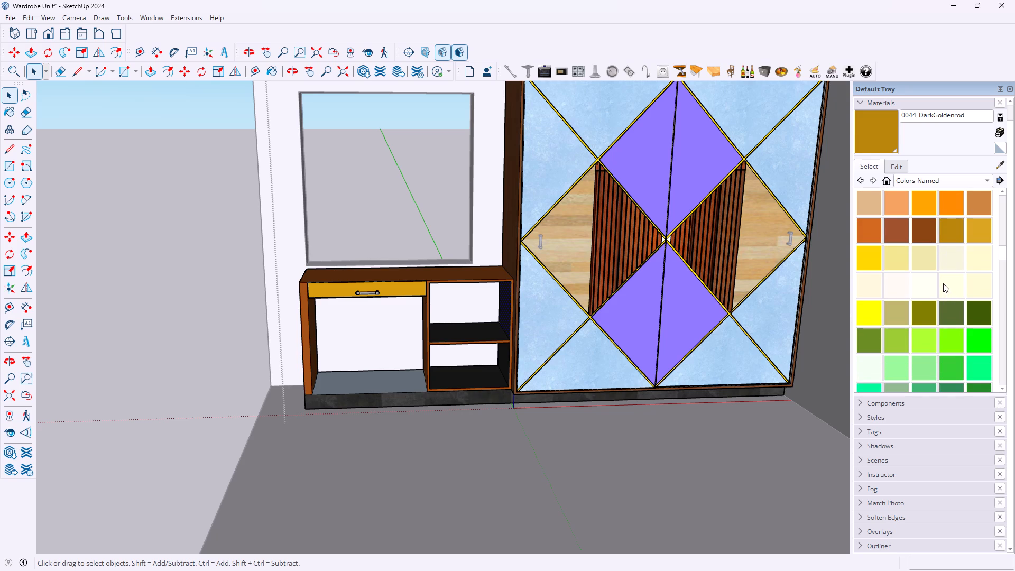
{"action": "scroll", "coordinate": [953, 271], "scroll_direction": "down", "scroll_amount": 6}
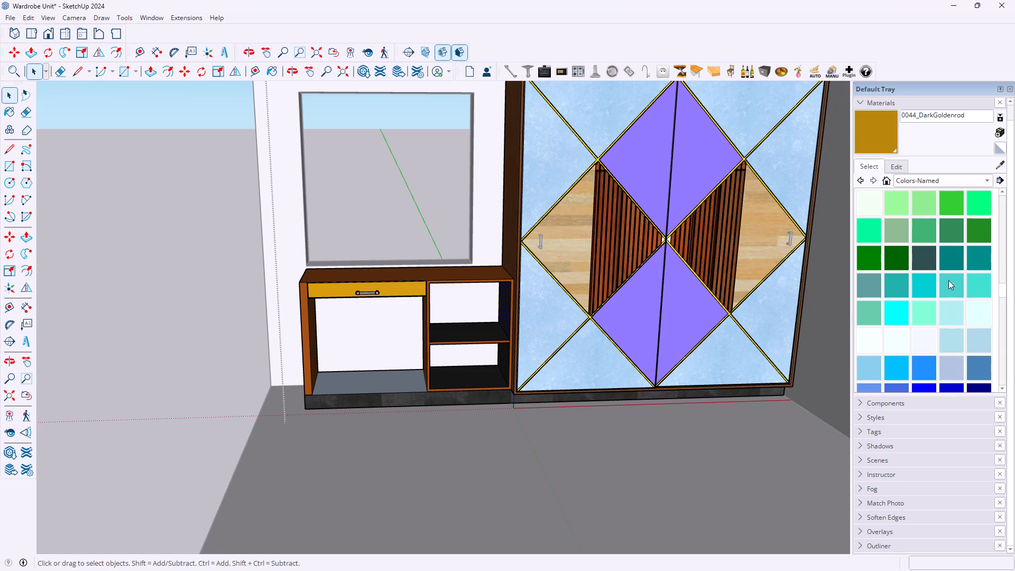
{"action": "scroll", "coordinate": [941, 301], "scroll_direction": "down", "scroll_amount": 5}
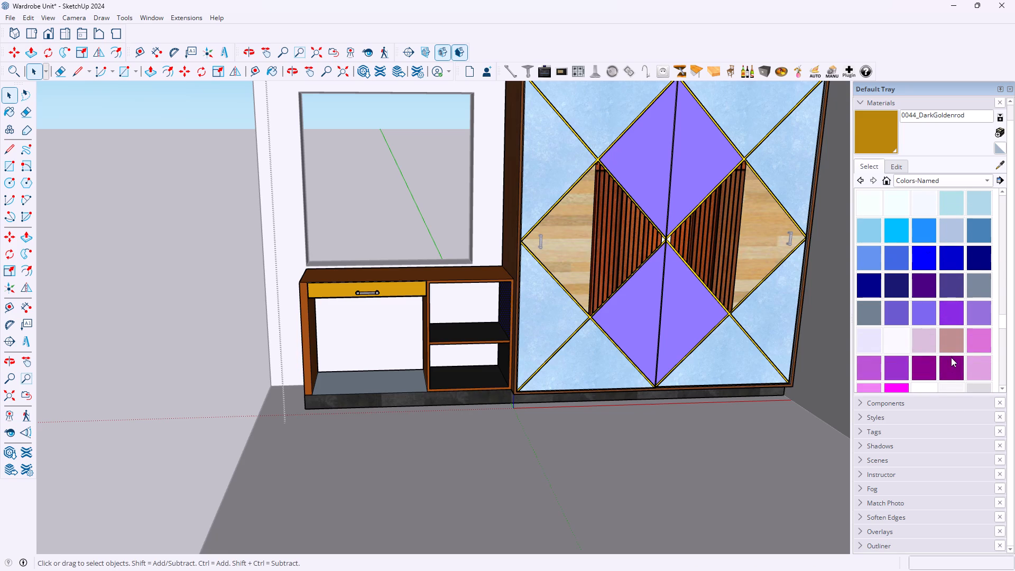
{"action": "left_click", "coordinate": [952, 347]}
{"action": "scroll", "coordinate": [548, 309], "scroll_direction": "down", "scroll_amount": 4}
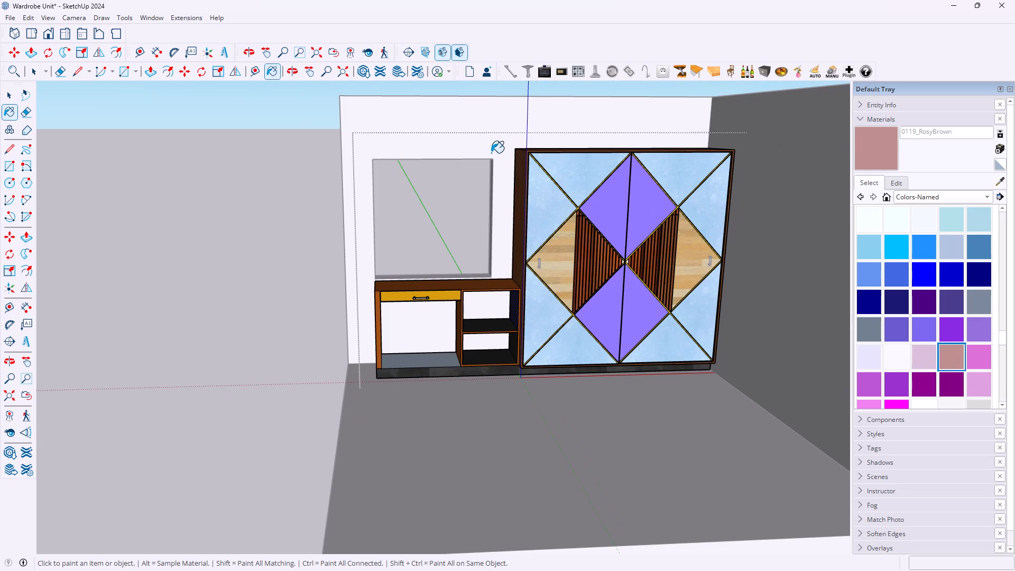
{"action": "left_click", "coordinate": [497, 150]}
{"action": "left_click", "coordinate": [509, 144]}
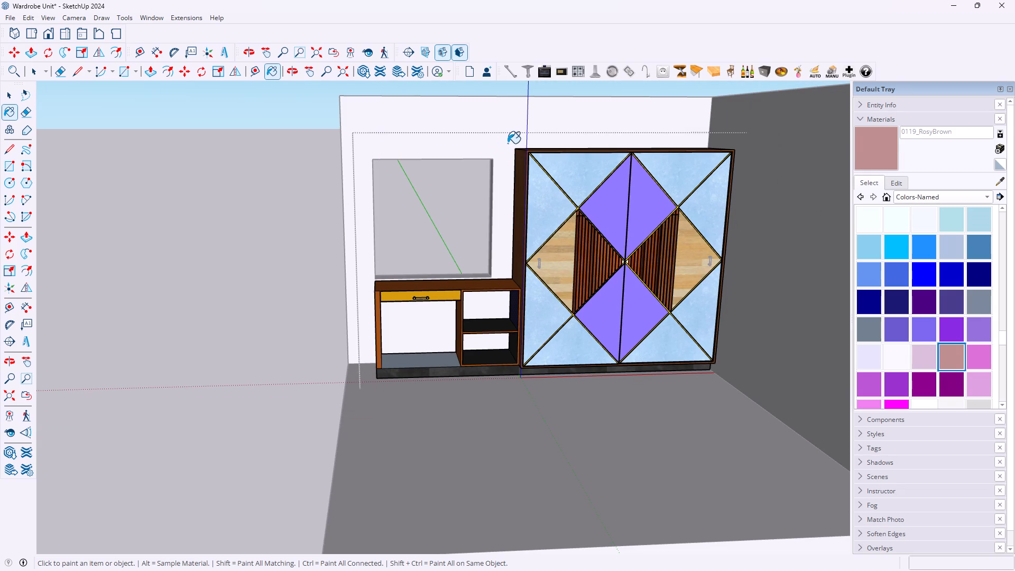
Open the room group for editing and paint the wall behind the wardrobe and low unit with 0119_RosyBrown.
{"action": "key", "text": "space"}
{"action": "triple_click", "coordinate": [504, 139]}
{"action": "left_click", "coordinate": [494, 138]}
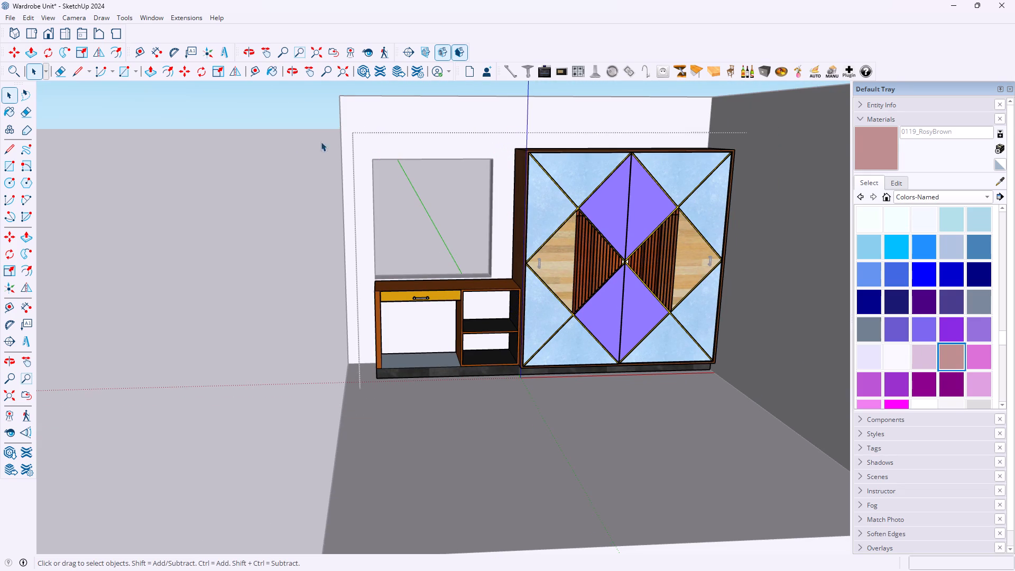
{"action": "left_click", "coordinate": [288, 139]}
{"action": "triple_click", "coordinate": [441, 118]}
{"action": "left_click", "coordinate": [440, 124]}
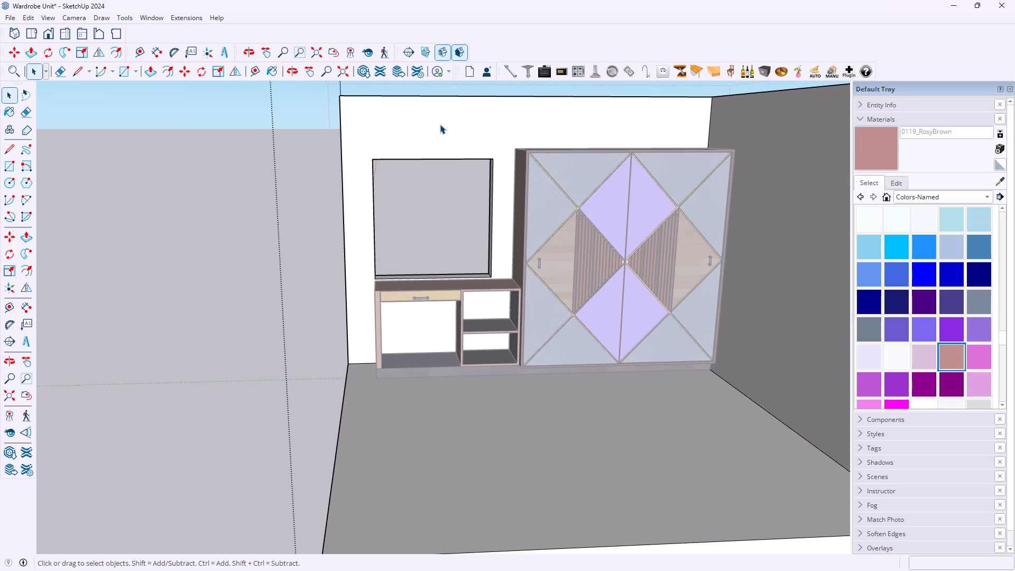
{"action": "left_click", "coordinate": [469, 132]}
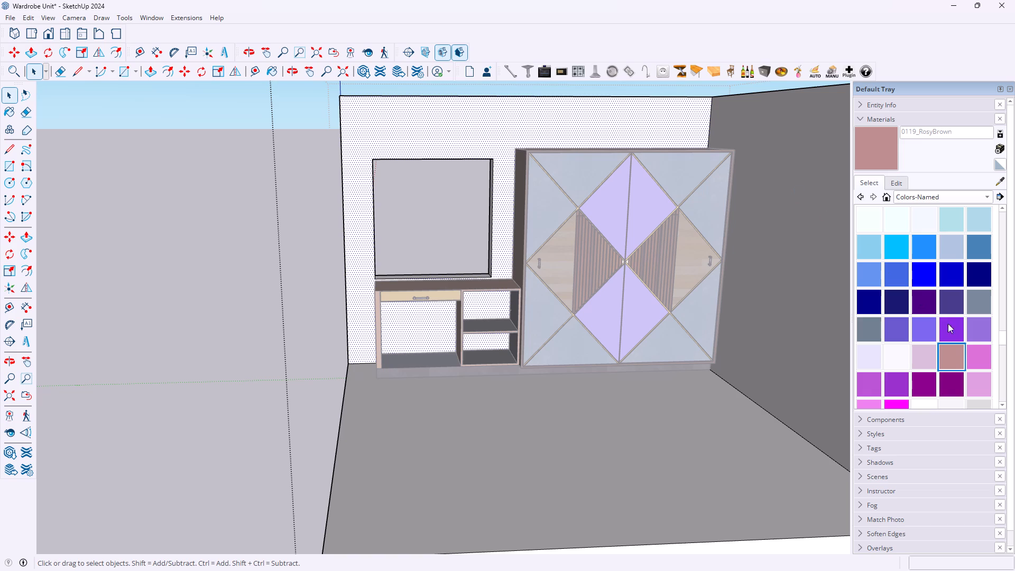
{"action": "left_click", "coordinate": [954, 349]}
{"action": "left_click", "coordinate": [536, 134]}
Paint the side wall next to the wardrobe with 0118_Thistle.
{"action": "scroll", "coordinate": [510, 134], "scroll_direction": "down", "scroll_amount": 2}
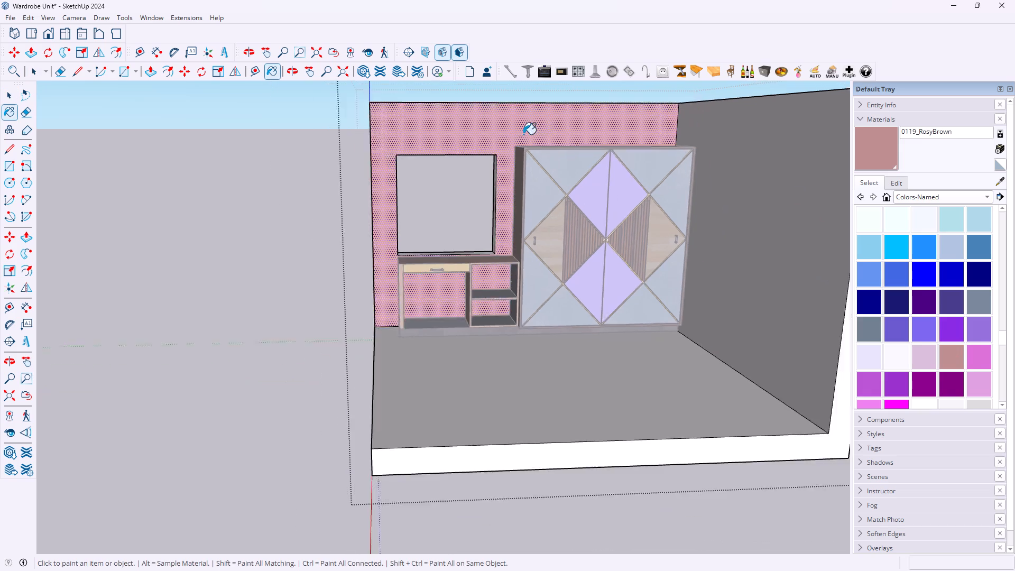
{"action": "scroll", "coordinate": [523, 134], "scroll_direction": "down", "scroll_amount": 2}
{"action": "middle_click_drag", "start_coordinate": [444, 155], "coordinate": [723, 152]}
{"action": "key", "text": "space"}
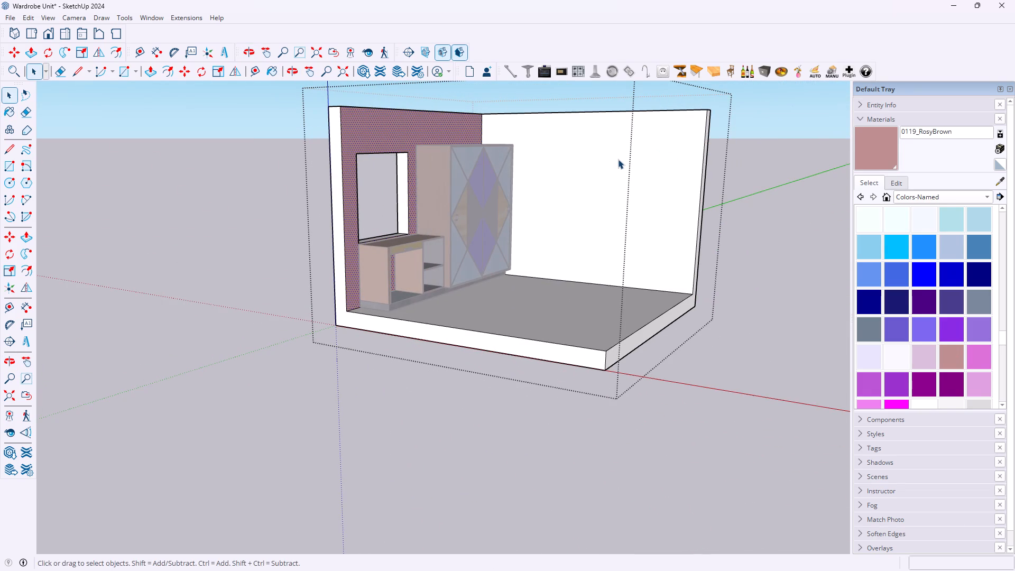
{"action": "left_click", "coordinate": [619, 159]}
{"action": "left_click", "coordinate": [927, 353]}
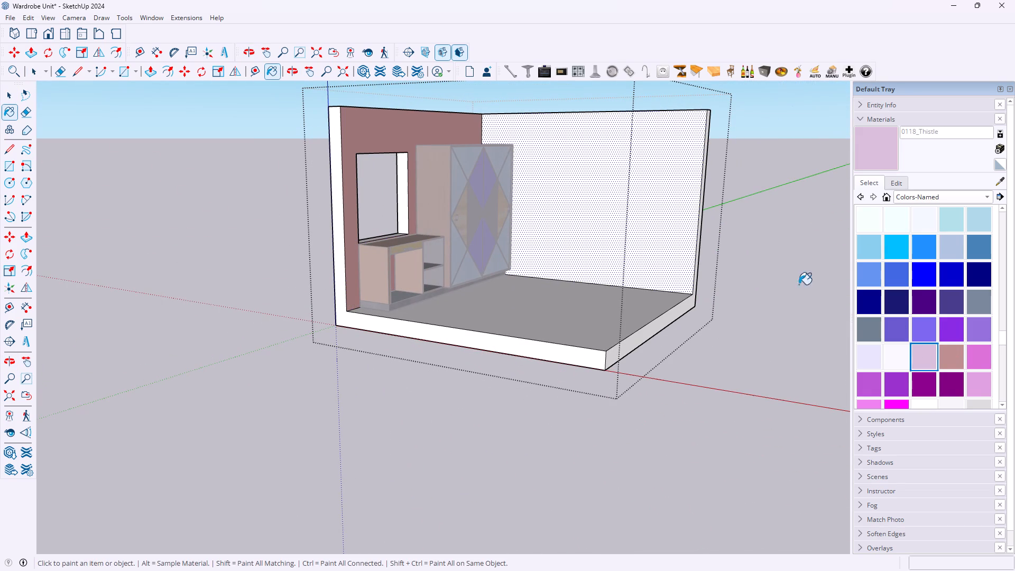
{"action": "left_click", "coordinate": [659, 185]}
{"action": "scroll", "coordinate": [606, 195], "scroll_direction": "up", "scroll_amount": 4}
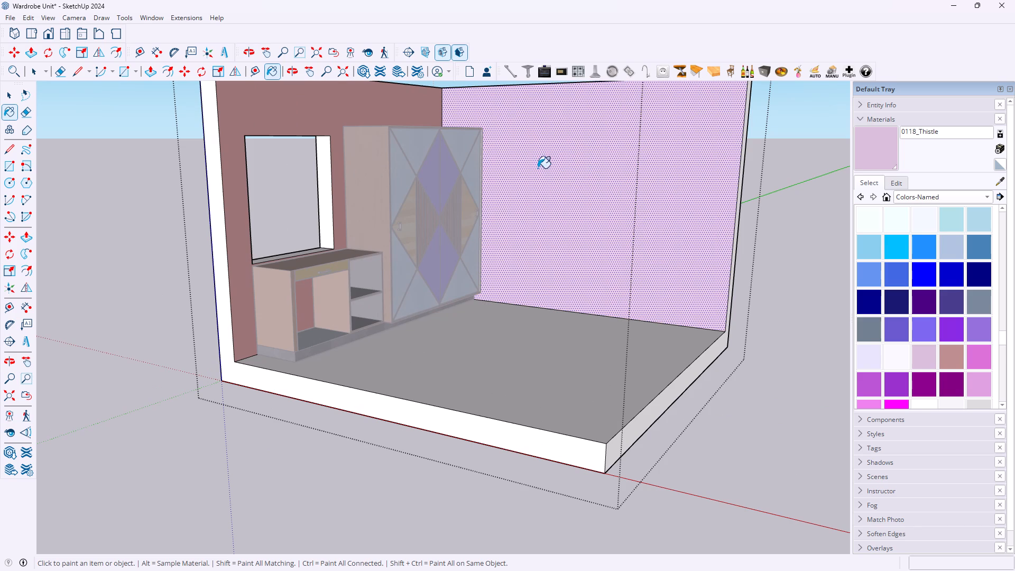
Repaint the side wall next to the wardrobe with 0119_RosyBrown and close the room group.
{"action": "left_click", "coordinate": [966, 351]}
{"action": "left_click", "coordinate": [955, 354]}
{"action": "left_click", "coordinate": [631, 194]}
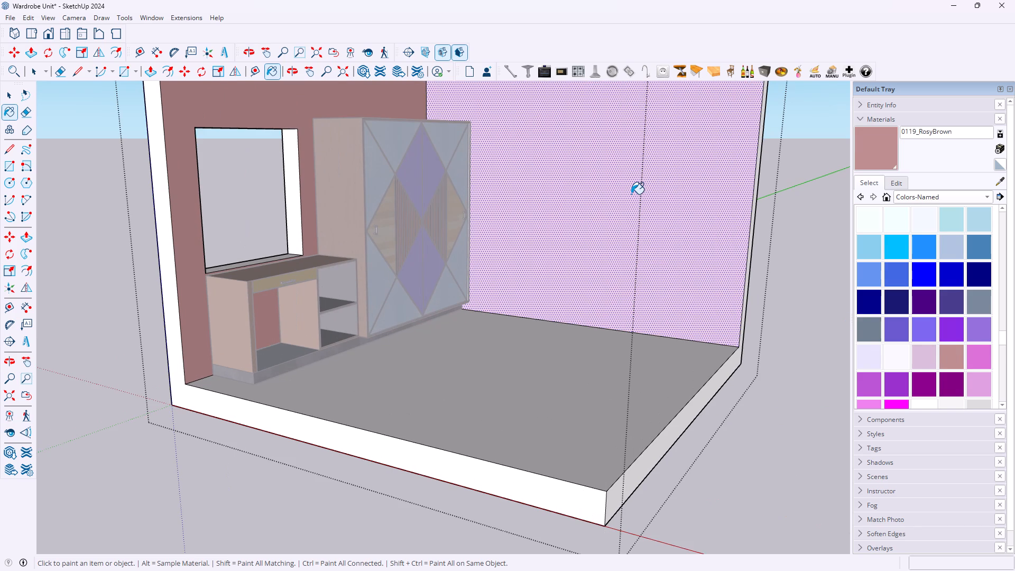
{"action": "key", "text": "space"}
{"action": "left_click", "coordinate": [794, 210]}
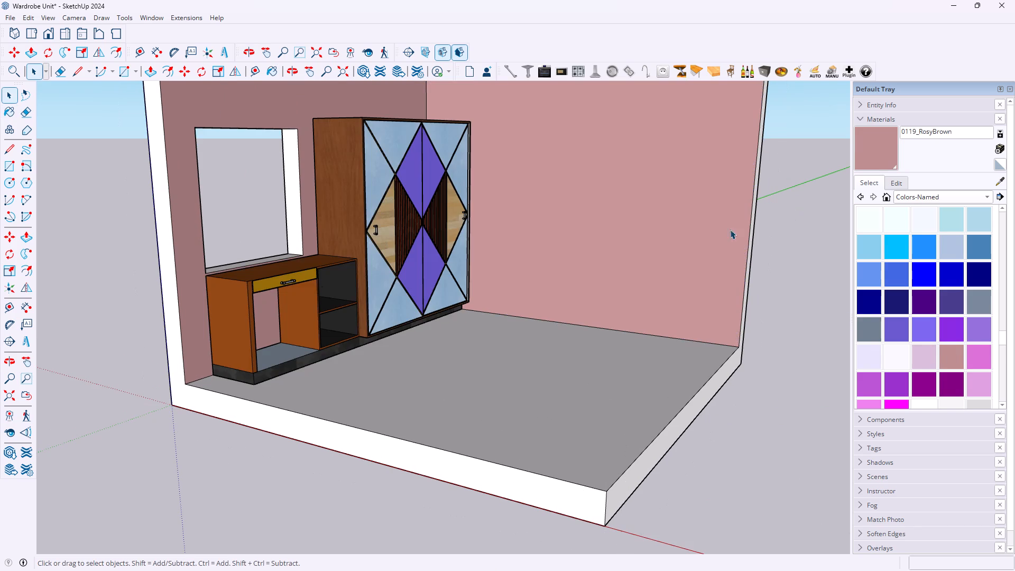
Switch the material library to the Tile collection.
{"action": "scroll", "coordinate": [691, 203], "scroll_direction": "down", "scroll_amount": 4}
{"action": "scroll", "coordinate": [651, 243], "scroll_direction": "up", "scroll_amount": 4}
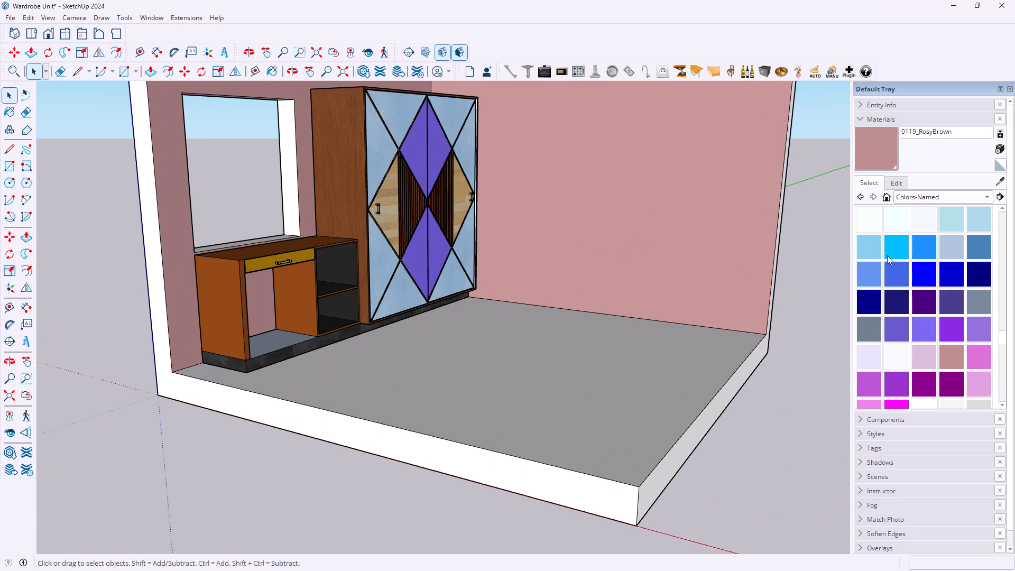
{"action": "left_click", "coordinate": [936, 201]}
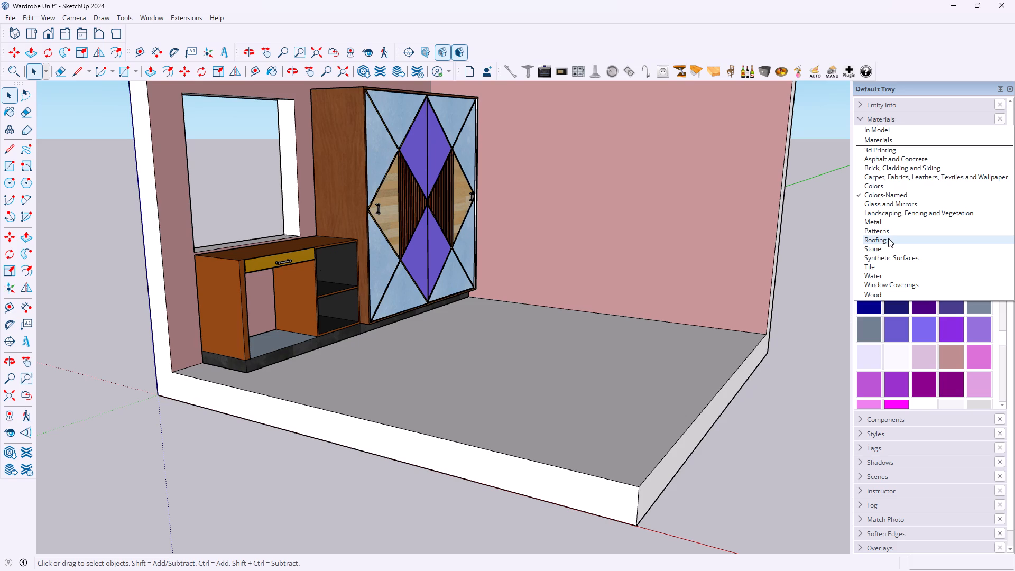
{"action": "left_click", "coordinate": [878, 266]}
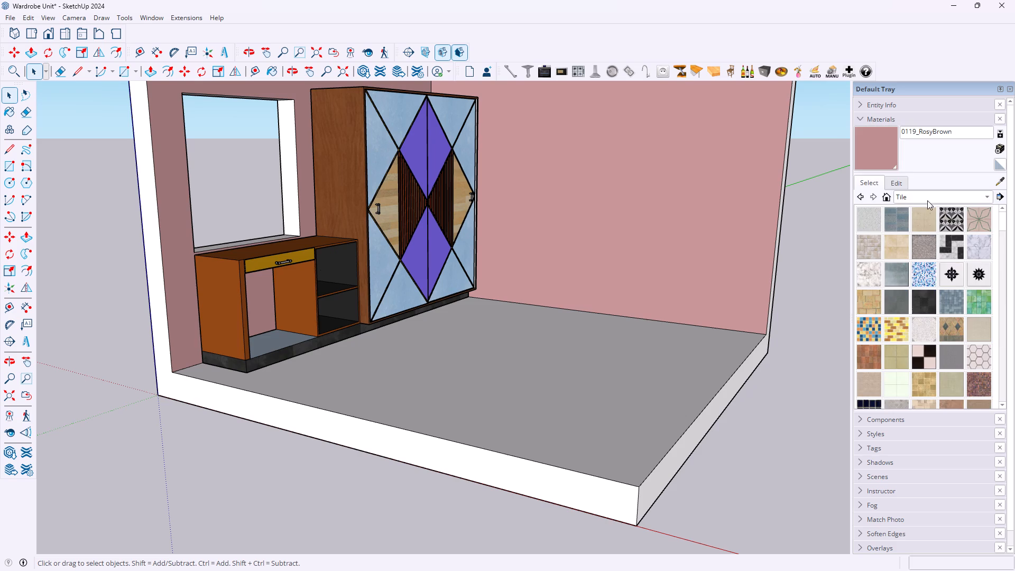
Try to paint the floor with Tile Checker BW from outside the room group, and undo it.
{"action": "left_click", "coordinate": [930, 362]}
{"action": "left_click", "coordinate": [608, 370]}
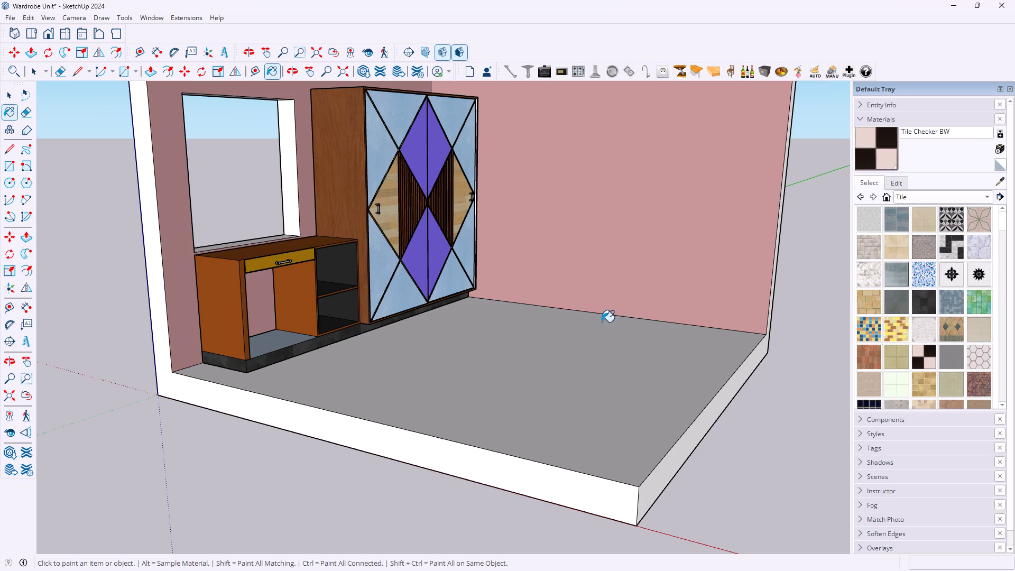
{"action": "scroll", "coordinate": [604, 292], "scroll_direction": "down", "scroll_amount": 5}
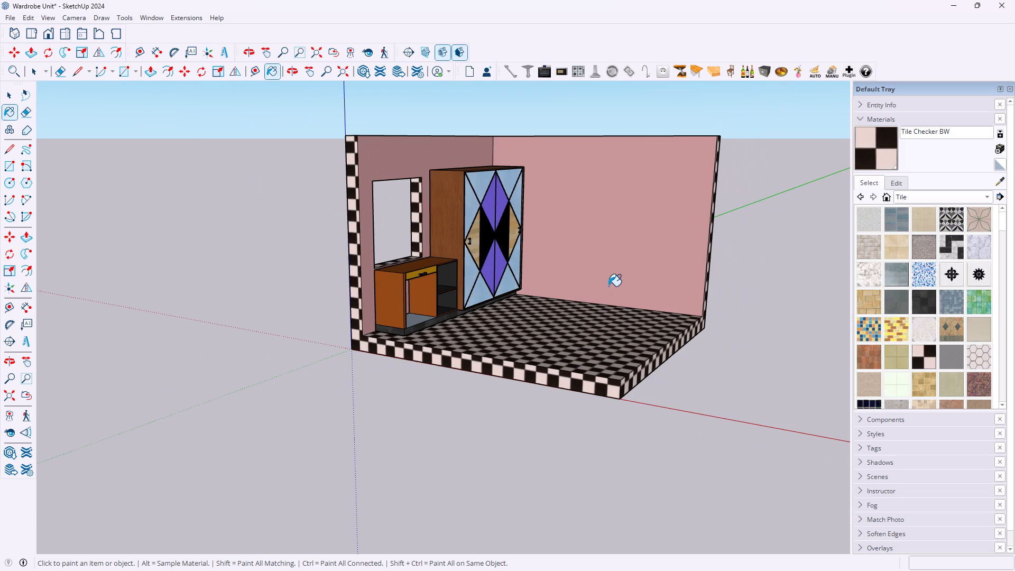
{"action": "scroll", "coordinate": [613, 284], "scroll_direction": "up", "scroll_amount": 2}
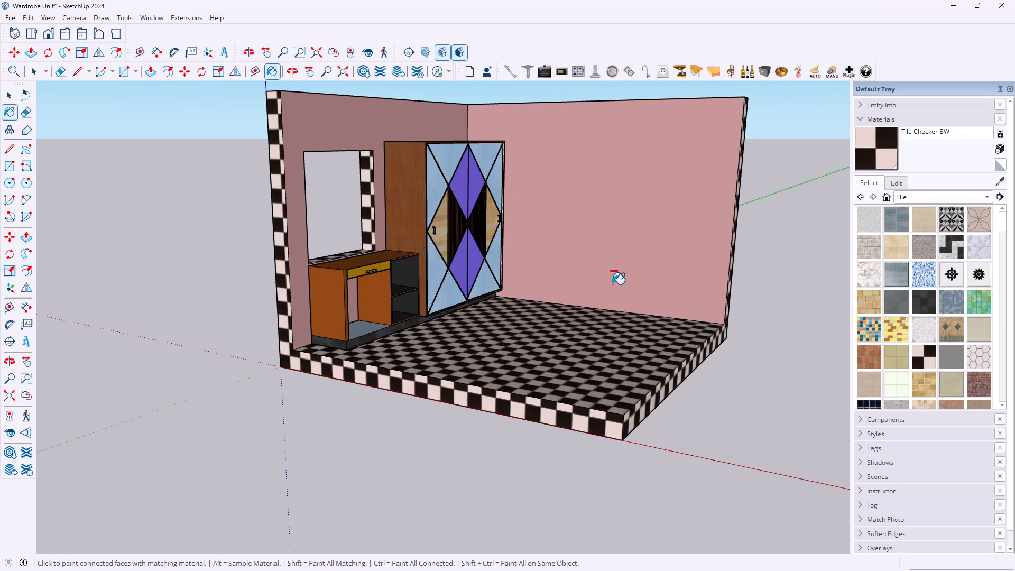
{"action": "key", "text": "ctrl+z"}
Open the room group for editing and select all its connected geometry.
{"action": "key", "text": "space"}
{"action": "triple_click", "coordinate": [585, 328]}
{"action": "double_click", "coordinate": [584, 329]}
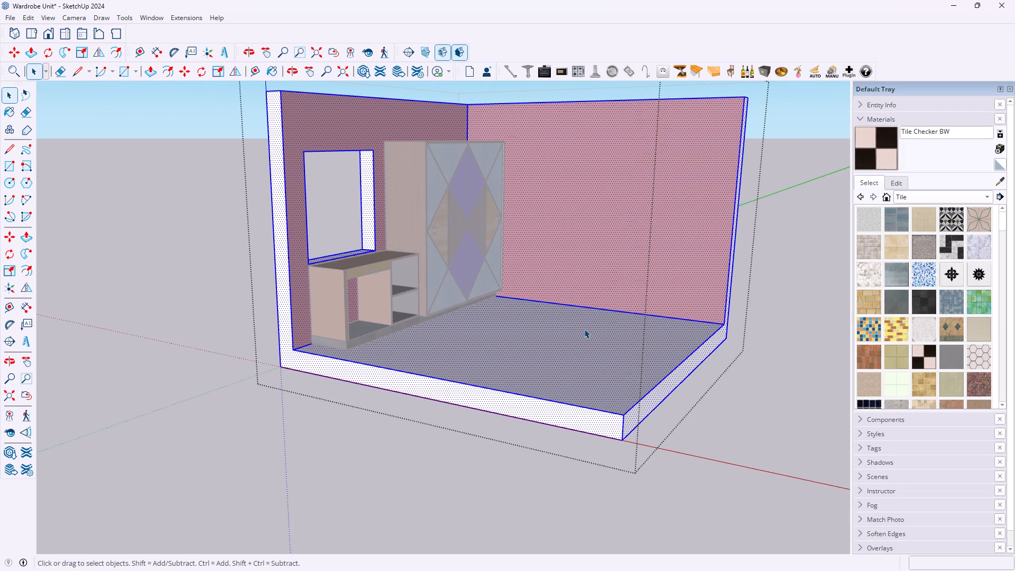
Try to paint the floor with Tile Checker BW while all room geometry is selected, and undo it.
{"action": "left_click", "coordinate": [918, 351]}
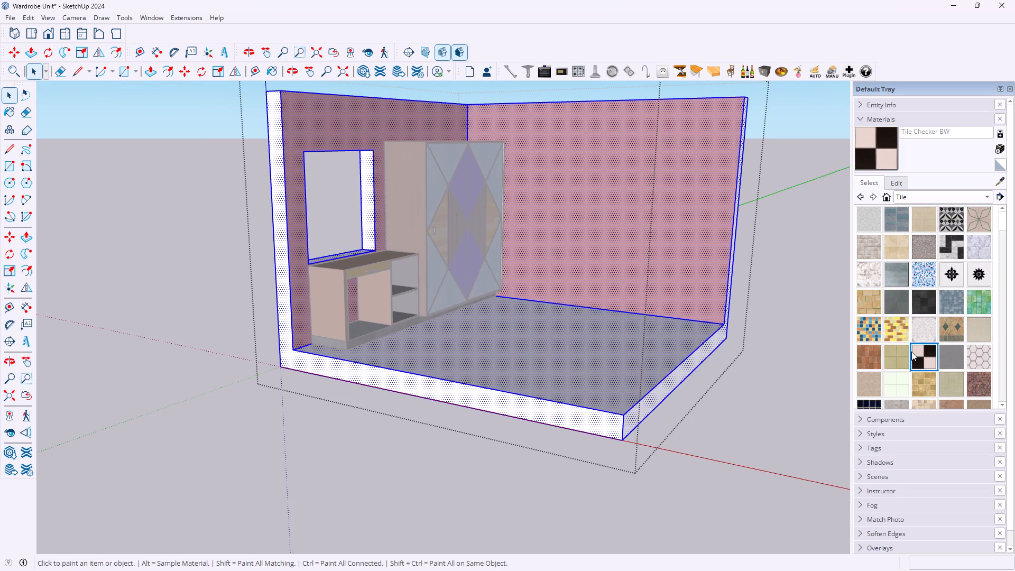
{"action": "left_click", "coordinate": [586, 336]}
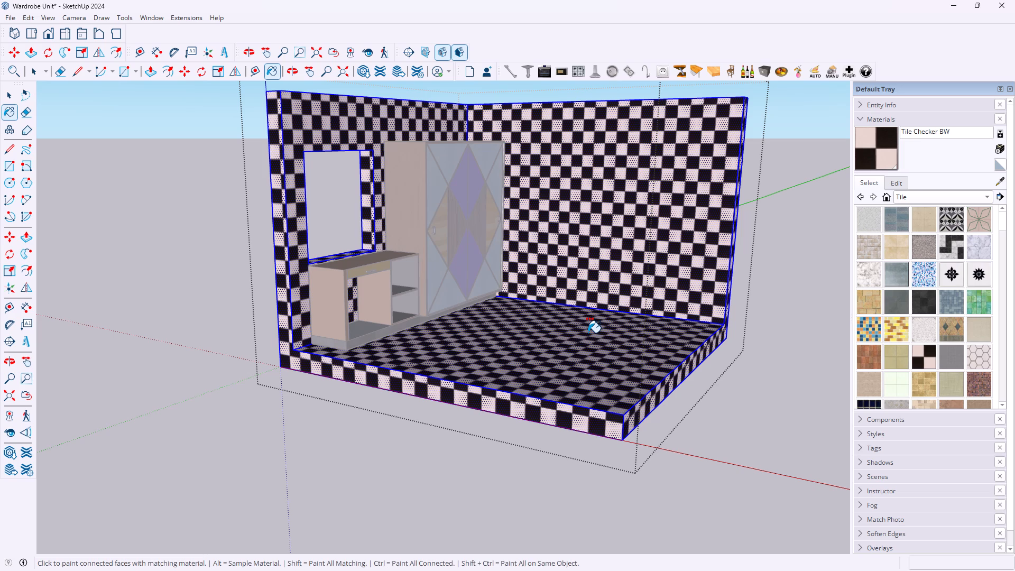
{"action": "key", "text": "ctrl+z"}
Select only the floor face, paint it with Tile Checker BW, and close the room group.
{"action": "key", "text": "space"}
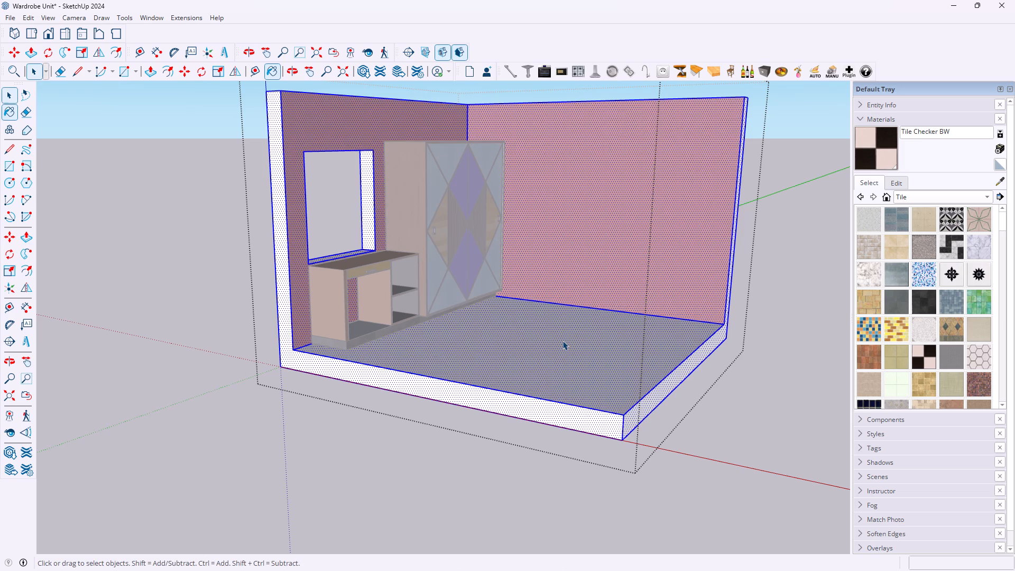
{"action": "triple_click", "coordinate": [562, 340]}
{"action": "double_click", "coordinate": [562, 340]}
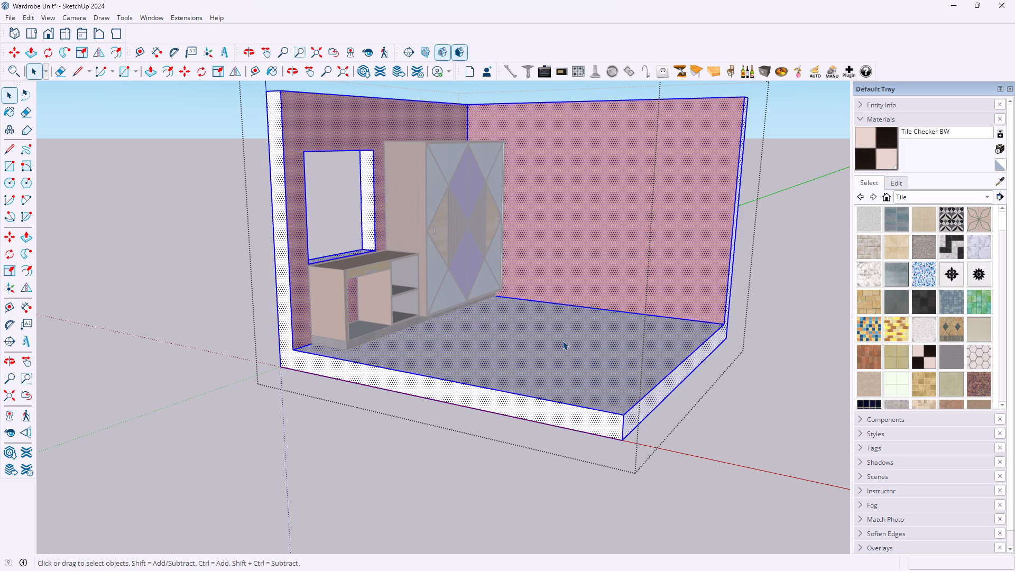
{"action": "left_click", "coordinate": [562, 340]}
{"action": "left_click", "coordinate": [565, 337]}
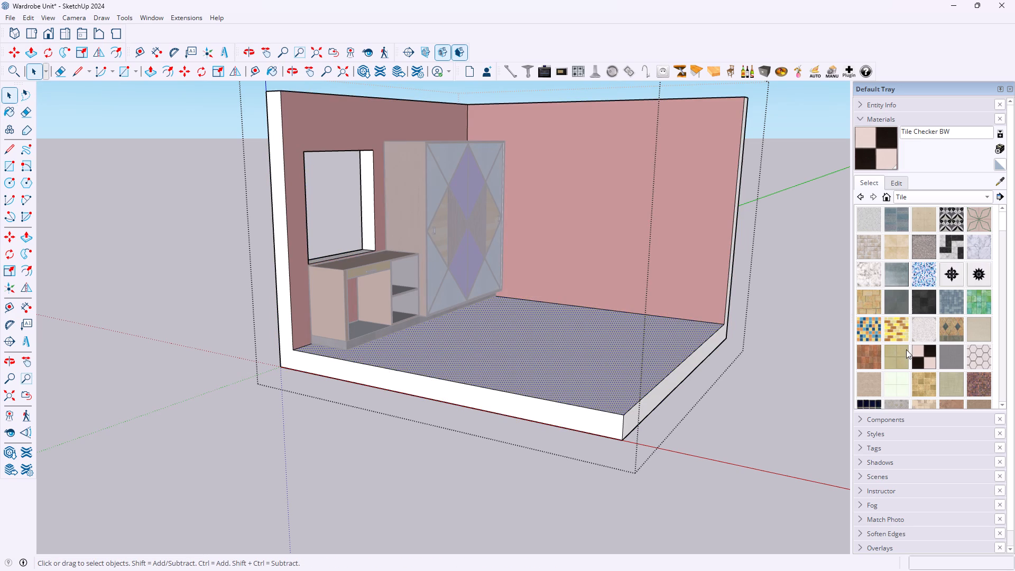
{"action": "left_click", "coordinate": [922, 352]}
{"action": "left_click", "coordinate": [531, 334]}
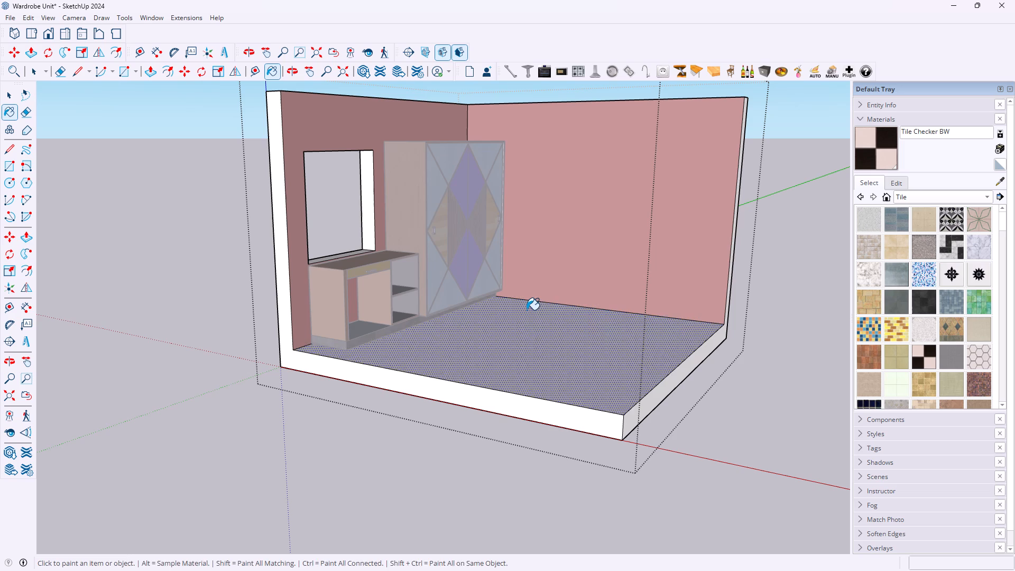
{"action": "key", "text": "Escape"}
{"action": "key", "text": "space"}
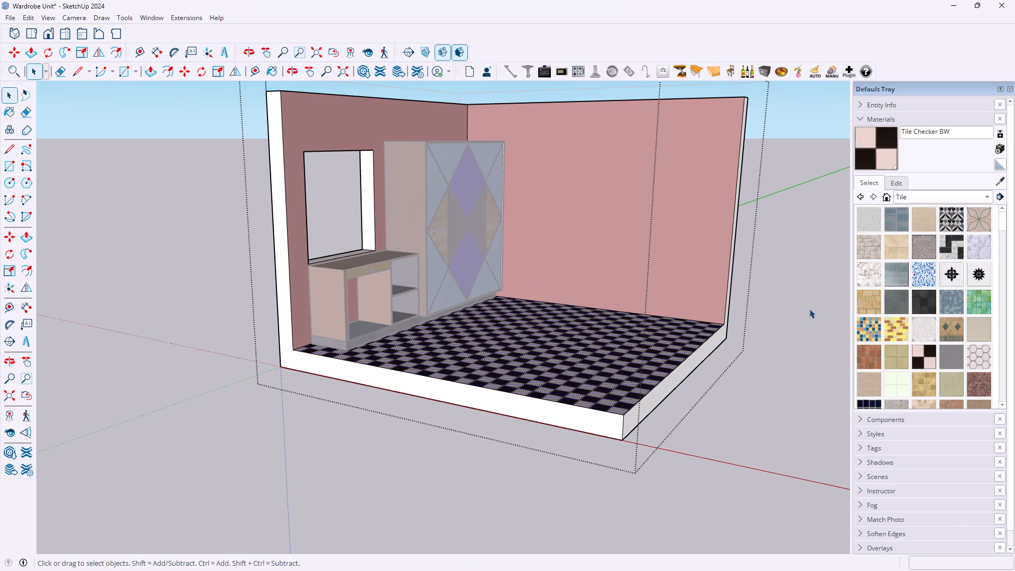
{"action": "left_click", "coordinate": [809, 309]}
Examine the painted room with its wardrobe, low unit, walls and checkered floor from several angles.
{"action": "middle_click_drag", "start_coordinate": [717, 306], "coordinate": [418, 313]}
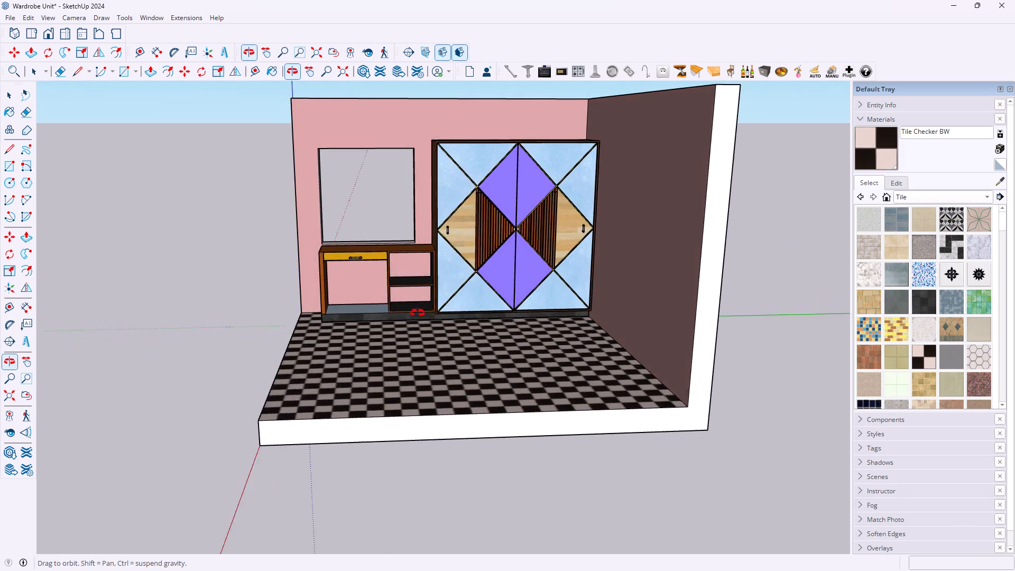
{"action": "middle_click_drag", "start_coordinate": [418, 313], "coordinate": [752, 311]}
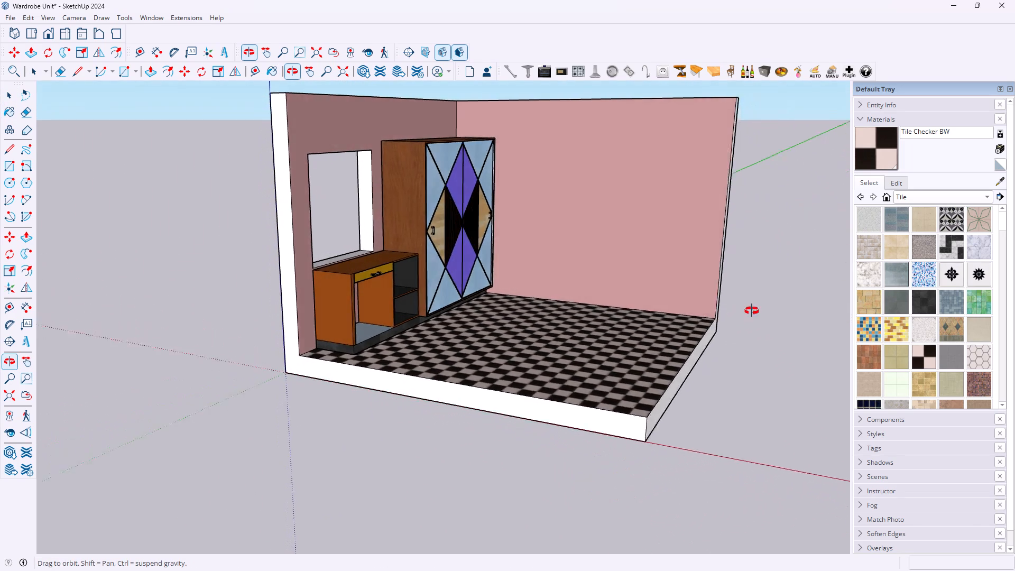
{"action": "middle_click_drag", "start_coordinate": [752, 311], "coordinate": [736, 335]}
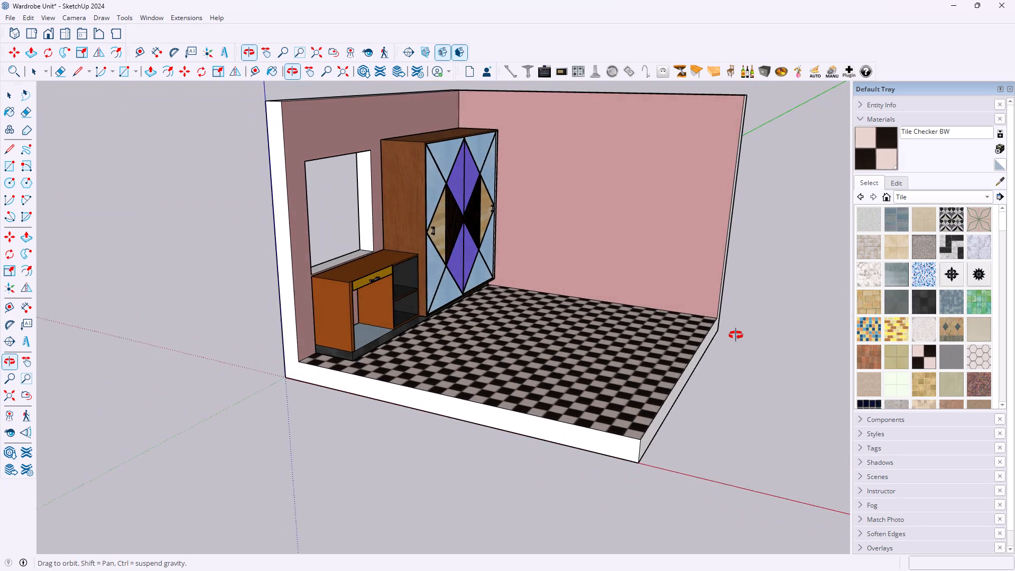
{"action": "middle_click_drag", "start_coordinate": [736, 335], "coordinate": [741, 334]}
{"action": "scroll", "coordinate": [584, 276], "scroll_direction": "down", "scroll_amount": 2}
{"action": "middle_click_drag", "start_coordinate": [584, 276], "coordinate": [674, 271]}
{"action": "middle_click_drag", "start_coordinate": [616, 272], "coordinate": [657, 268]}
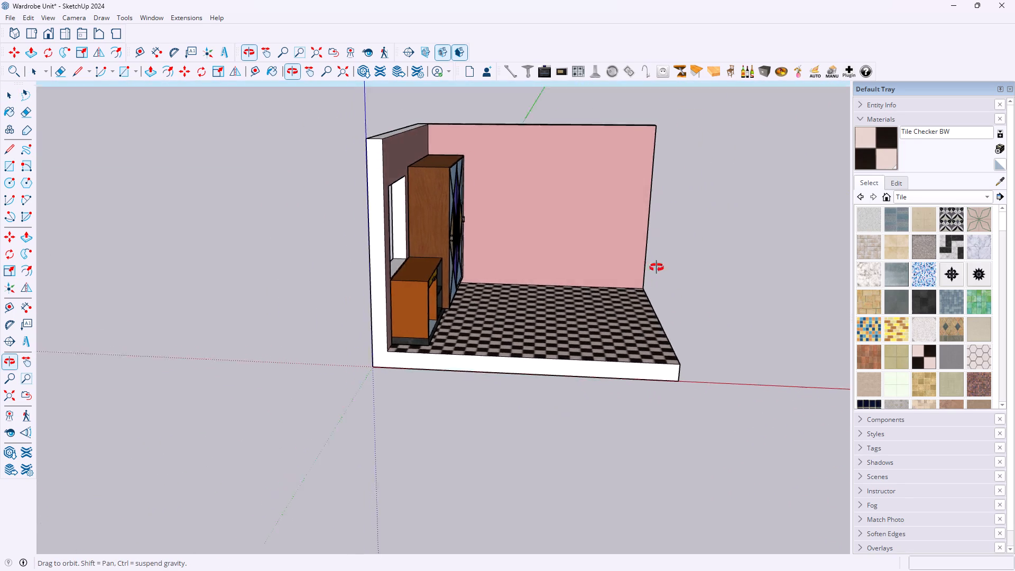
{"action": "middle_click_drag", "start_coordinate": [657, 268], "coordinate": [569, 299]}
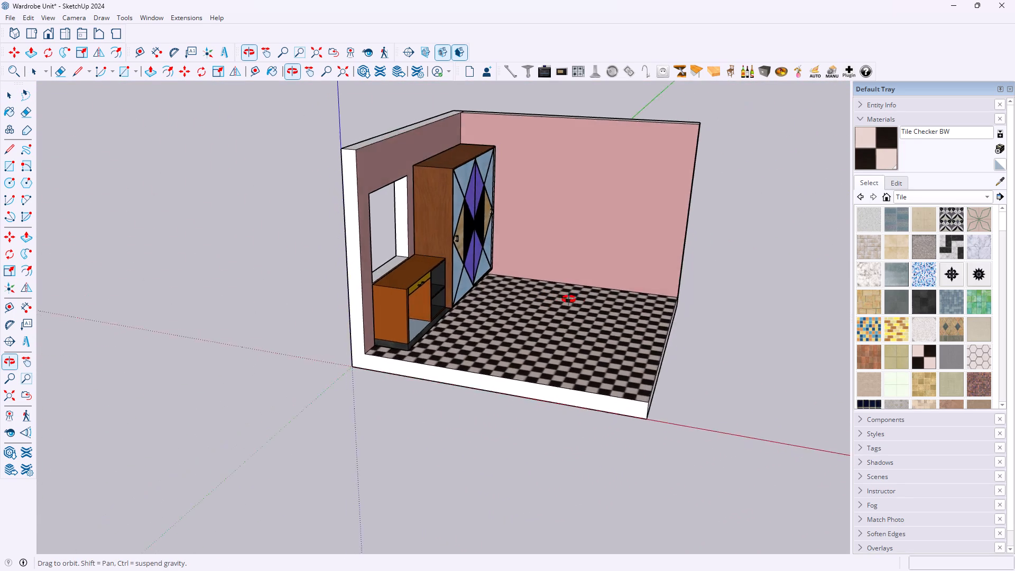
{"action": "middle_click_drag", "start_coordinate": [569, 299], "coordinate": [209, 251]}
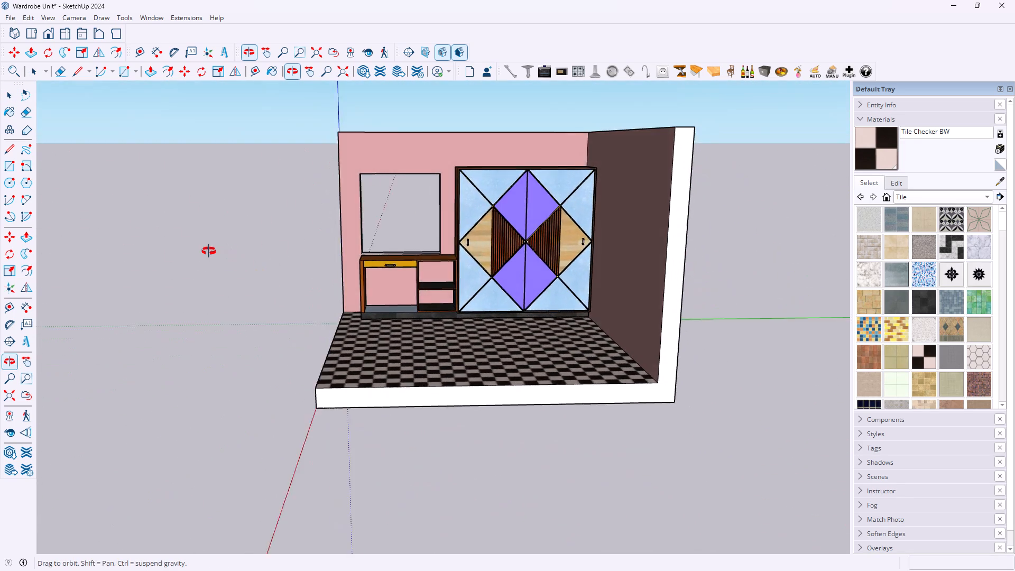
{"action": "middle_click_drag", "start_coordinate": [209, 251], "coordinate": [617, 303]}
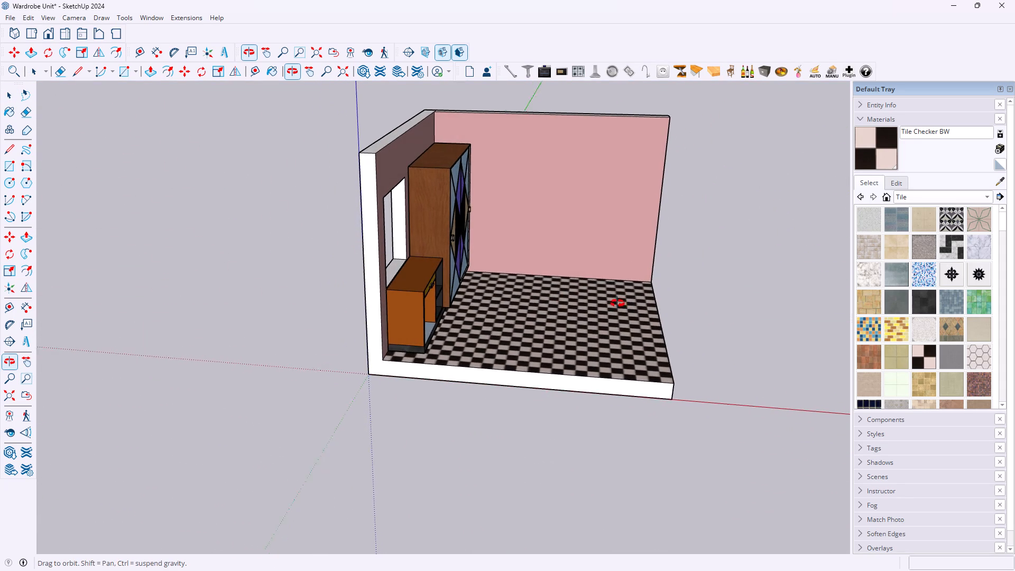
{"action": "middle_click_drag", "start_coordinate": [617, 303], "coordinate": [590, 298]}
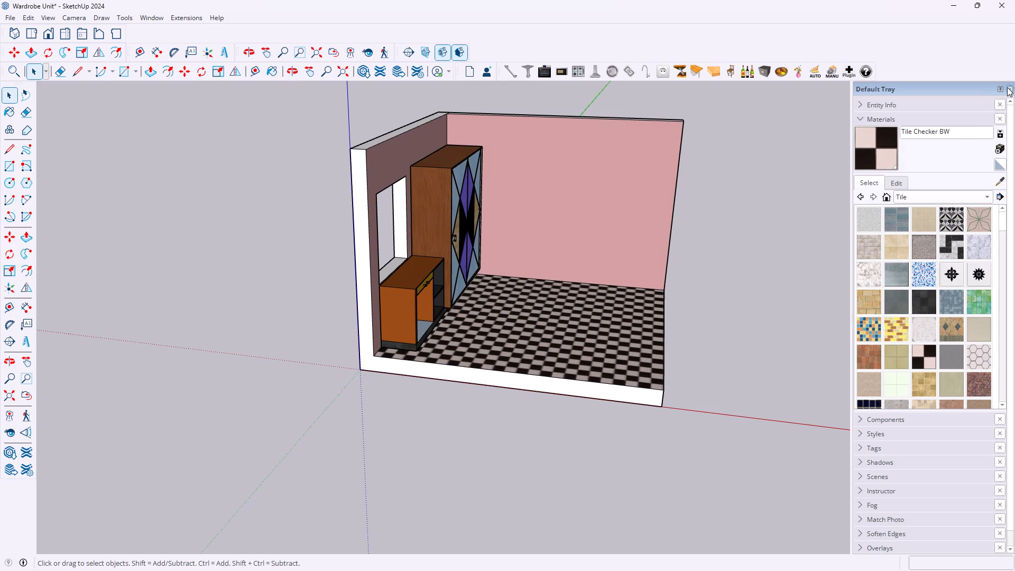
Close the Default Tray to enlarge the modelling area.
{"action": "left_click", "coordinate": [1007, 87]}
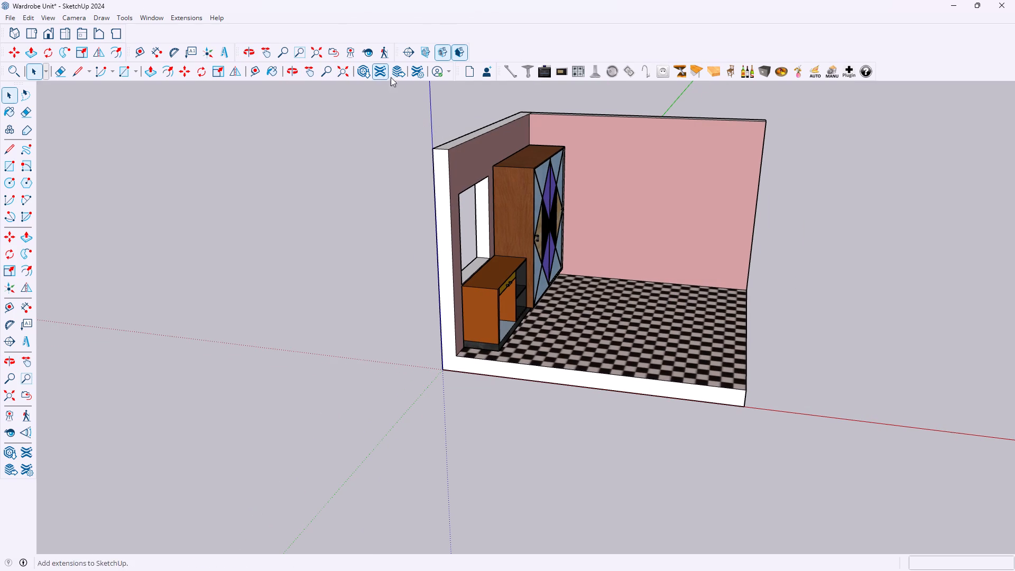
Open 3D Warehouse and search its models for "bed".
{"action": "left_click", "coordinate": [362, 69]}
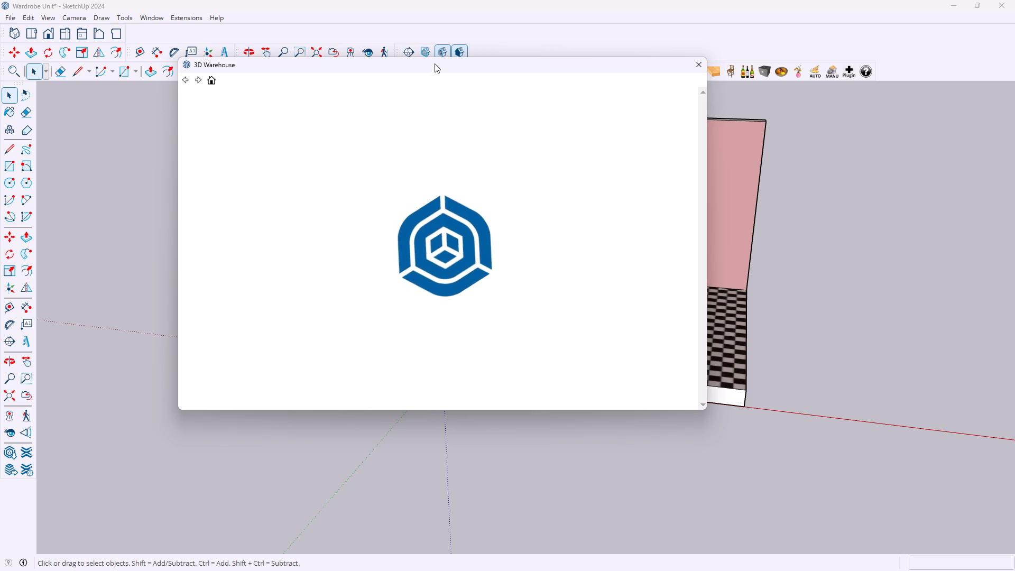
{"action": "left_click_drag", "start_coordinate": [432, 66], "coordinate": [292, 96]}
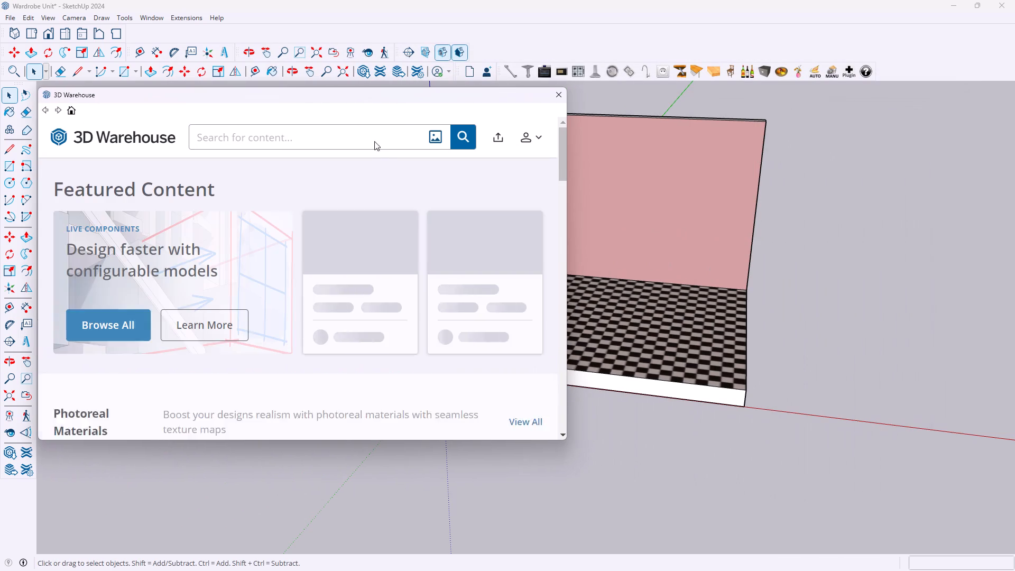
{"action": "left_click", "coordinate": [304, 134]}
{"action": "left_click", "coordinate": [306, 133]}
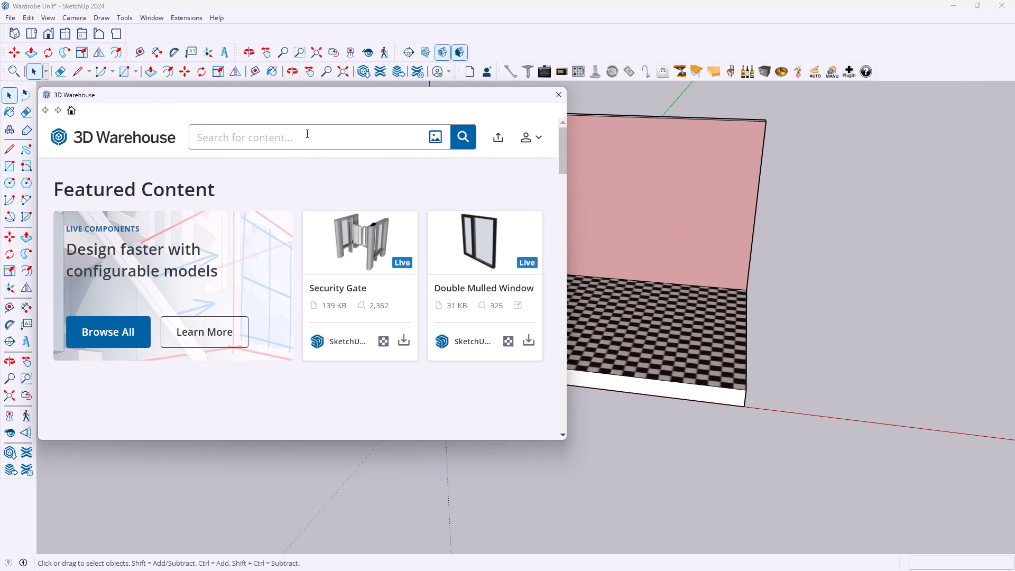
{"action": "type", "text": "bed"}
{"action": "key", "text": "Return"}
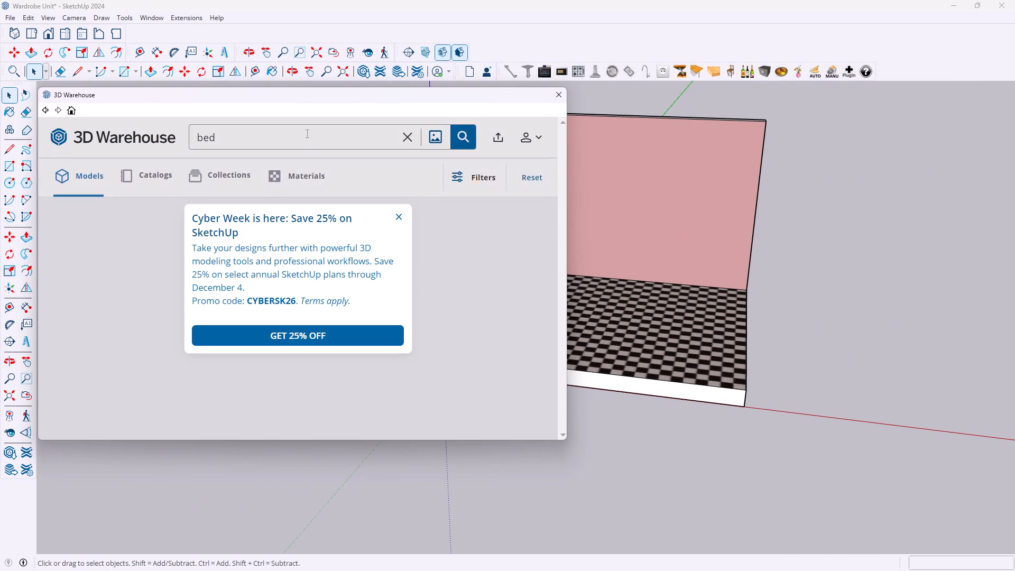
Dismiss the Cyber Week promotion covering the 3D Warehouse results.
{"action": "scroll", "coordinate": [371, 321], "scroll_direction": "down", "scroll_amount": 3}
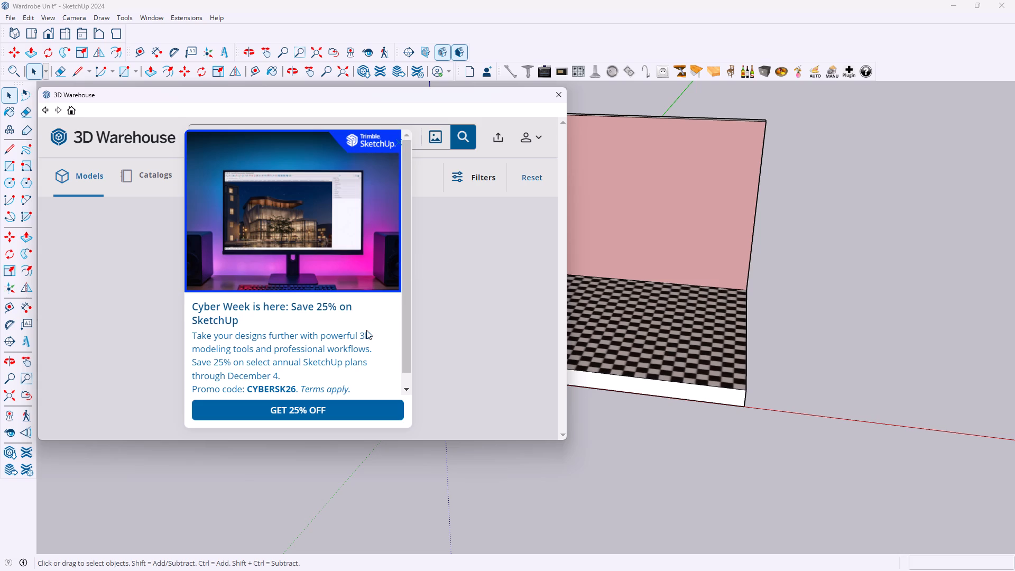
{"action": "scroll", "coordinate": [366, 330], "scroll_direction": "down", "scroll_amount": 3}
{"action": "left_click", "coordinate": [459, 284]}
{"action": "key", "text": "Escape"}
Browse the bed search results for a suitable wooden bed model with a small file size.
{"action": "scroll", "coordinate": [242, 273], "scroll_direction": "down", "scroll_amount": 4}
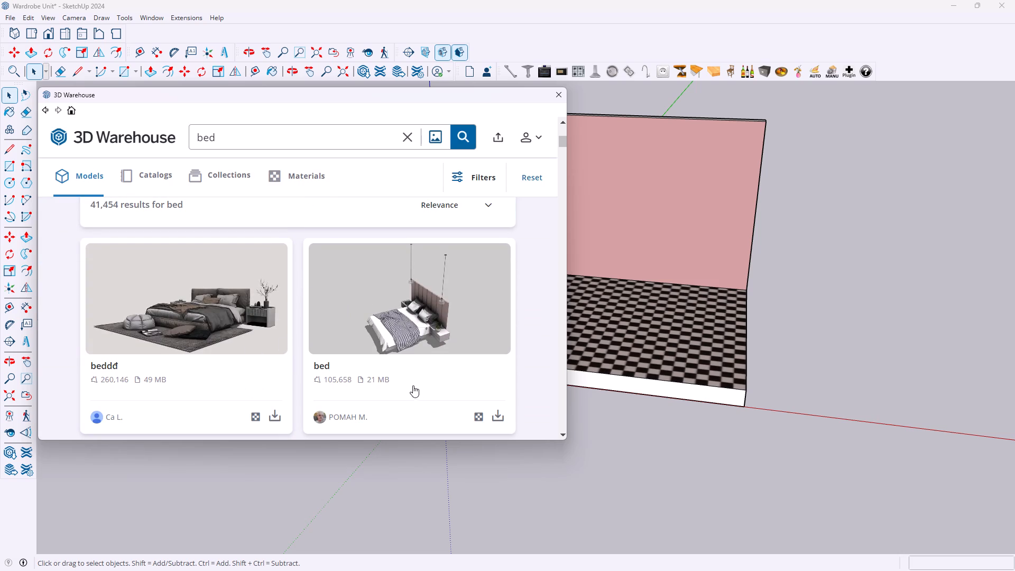
{"action": "scroll", "coordinate": [387, 385], "scroll_direction": "down", "scroll_amount": 3}
{"action": "scroll", "coordinate": [337, 317], "scroll_direction": "down", "scroll_amount": 1}
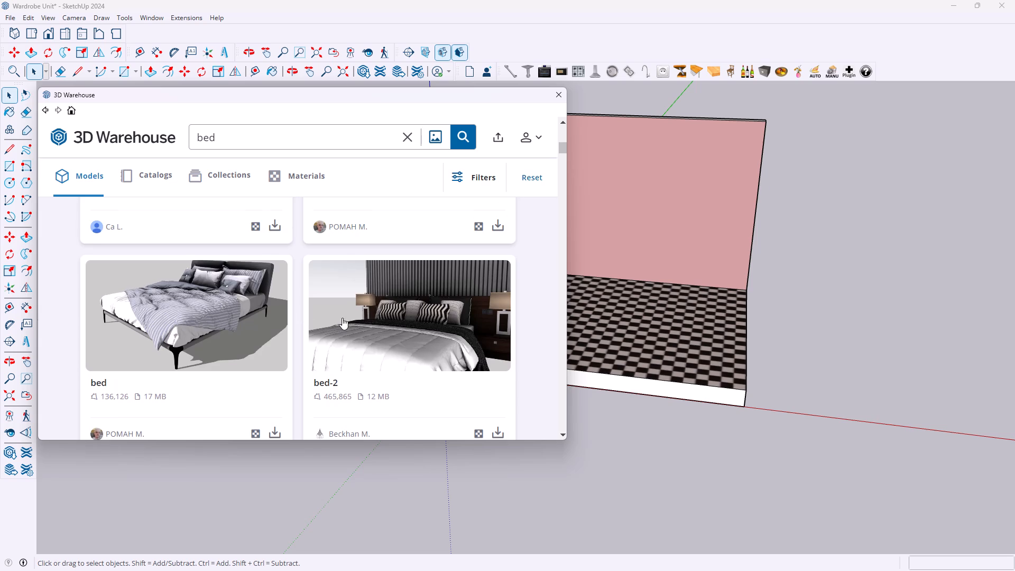
{"action": "scroll", "coordinate": [342, 318], "scroll_direction": "down", "scroll_amount": 4}
{"action": "scroll", "coordinate": [288, 367], "scroll_direction": "down", "scroll_amount": 4}
{"action": "scroll", "coordinate": [234, 344], "scroll_direction": "up", "scroll_amount": 2}
{"action": "scroll", "coordinate": [263, 307], "scroll_direction": "down", "scroll_amount": 3}
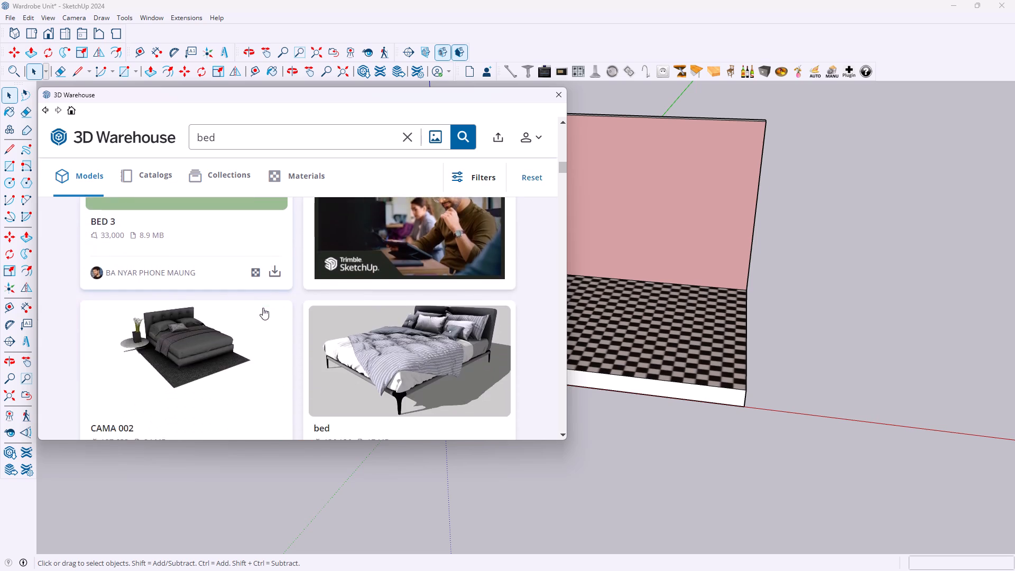
{"action": "scroll", "coordinate": [263, 308], "scroll_direction": "down", "scroll_amount": 2}
{"action": "scroll", "coordinate": [210, 316], "scroll_direction": "down", "scroll_amount": 5}
{"action": "scroll", "coordinate": [258, 316], "scroll_direction": "down", "scroll_amount": 2}
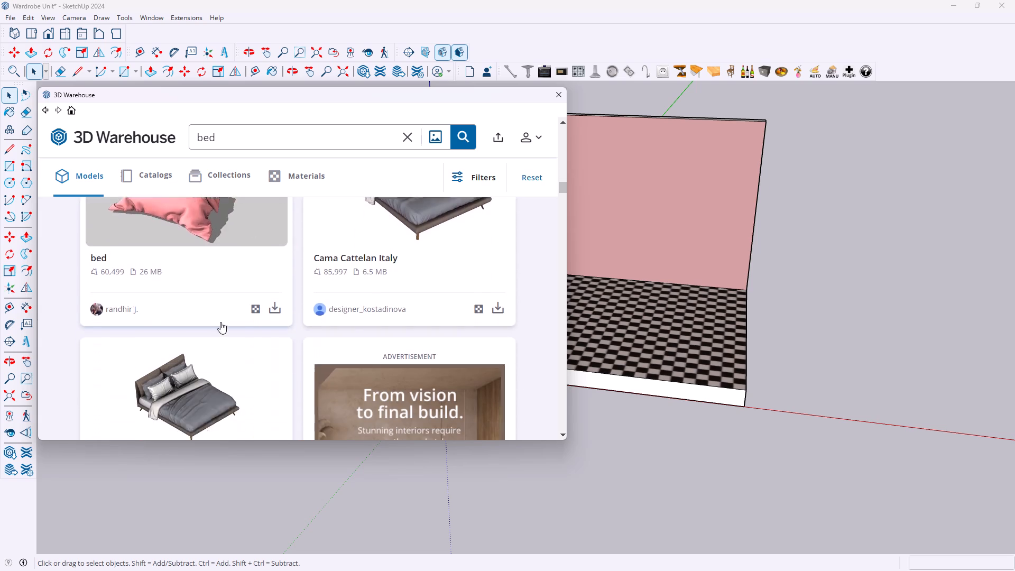
{"action": "scroll", "coordinate": [220, 322], "scroll_direction": "down", "scroll_amount": 6}
{"action": "scroll", "coordinate": [251, 316], "scroll_direction": "up", "scroll_amount": 1}
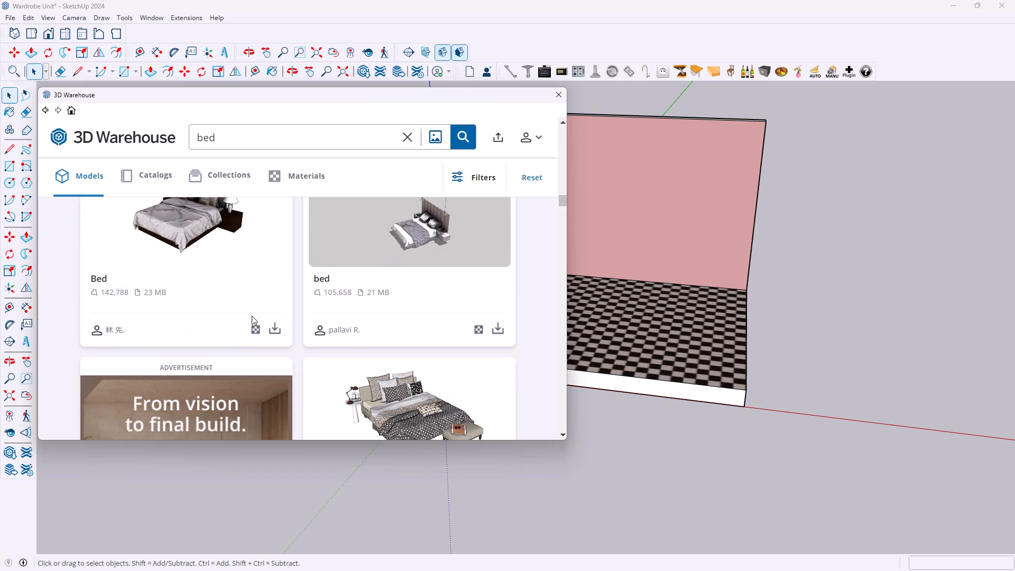
{"action": "scroll", "coordinate": [270, 312], "scroll_direction": "down", "scroll_amount": 5}
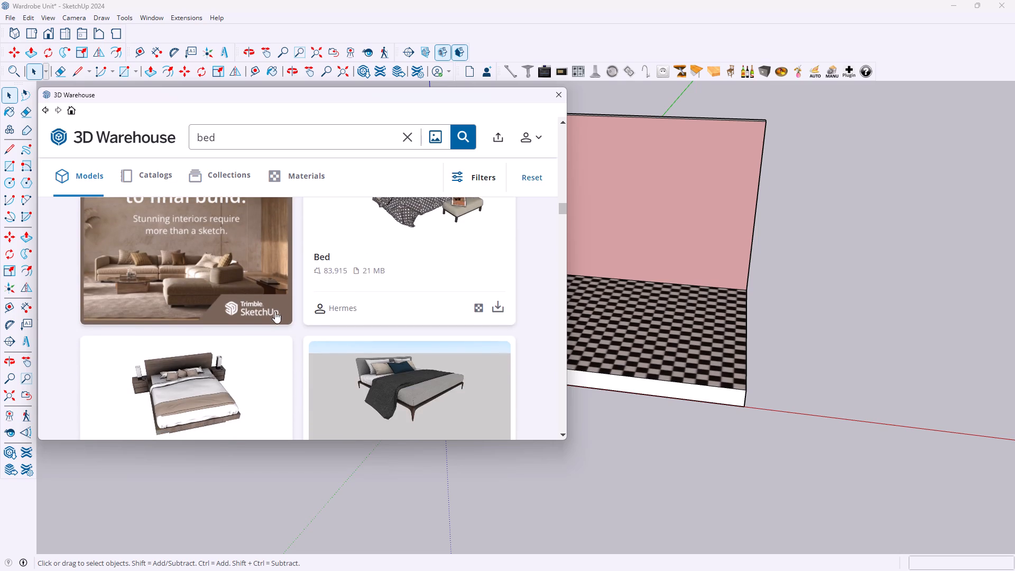
{"action": "scroll", "coordinate": [275, 311], "scroll_direction": "down", "scroll_amount": 5}
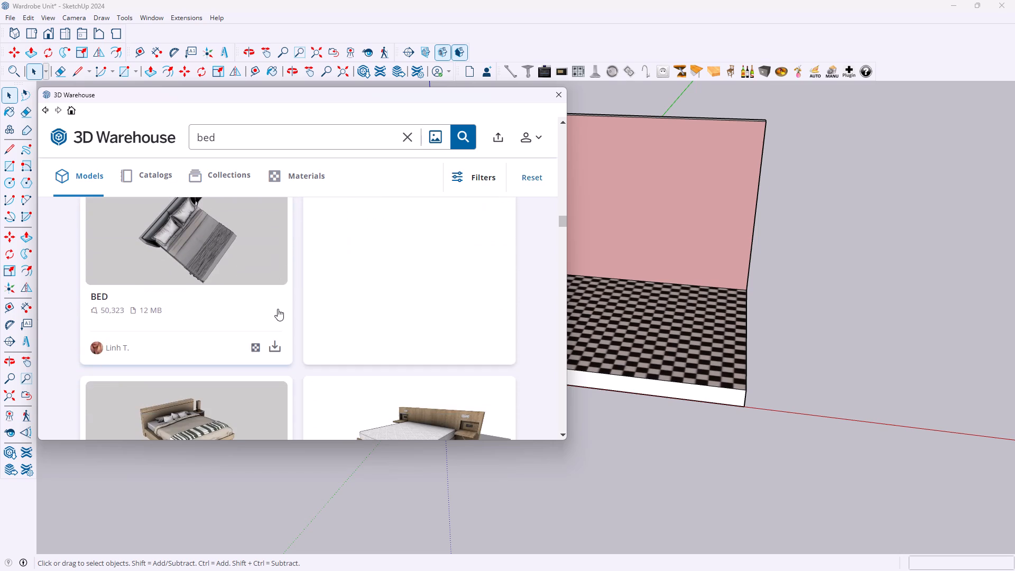
{"action": "scroll", "coordinate": [278, 309], "scroll_direction": "down", "scroll_amount": 2}
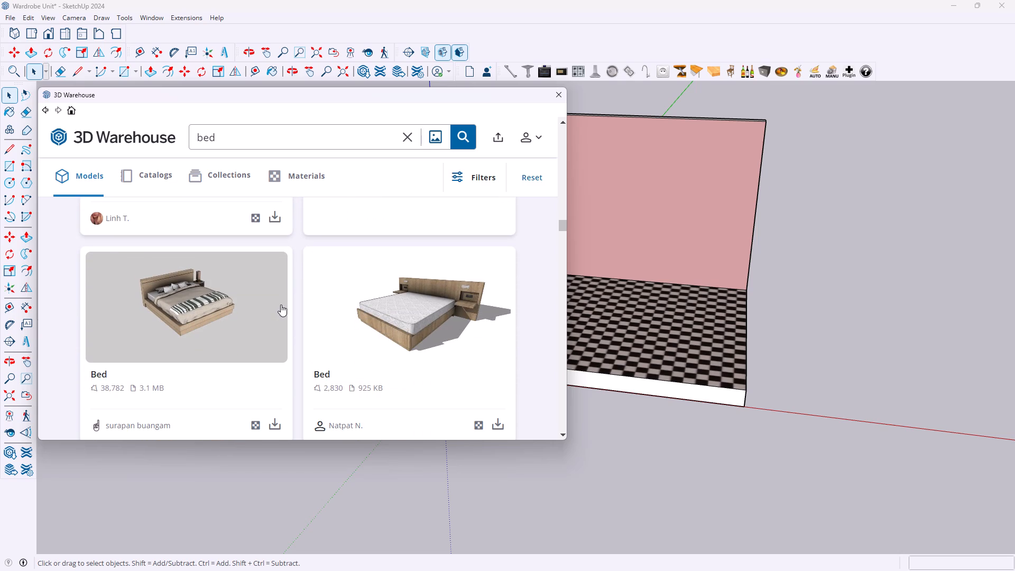
{"action": "scroll", "coordinate": [251, 305], "scroll_direction": "down", "scroll_amount": 1}
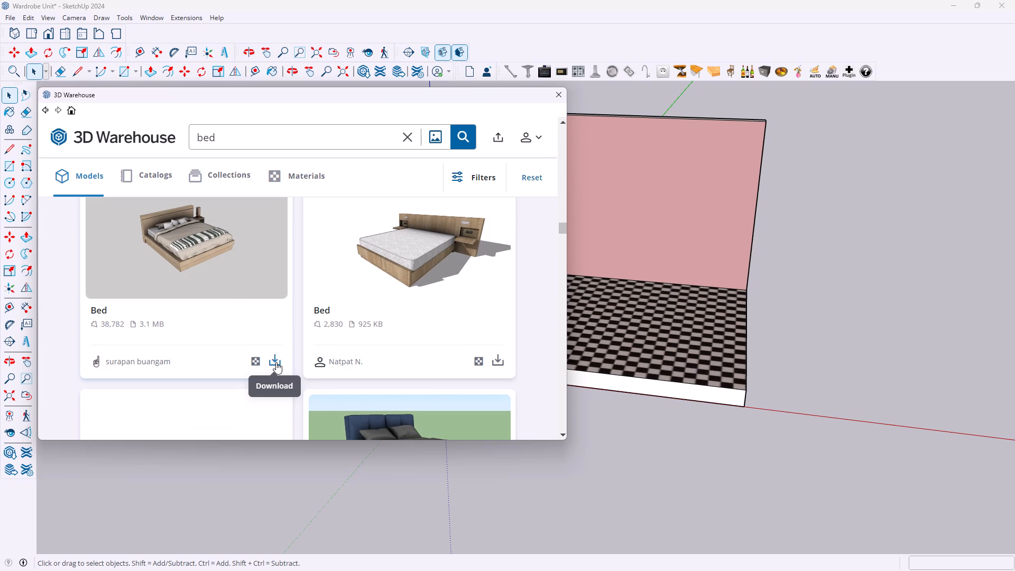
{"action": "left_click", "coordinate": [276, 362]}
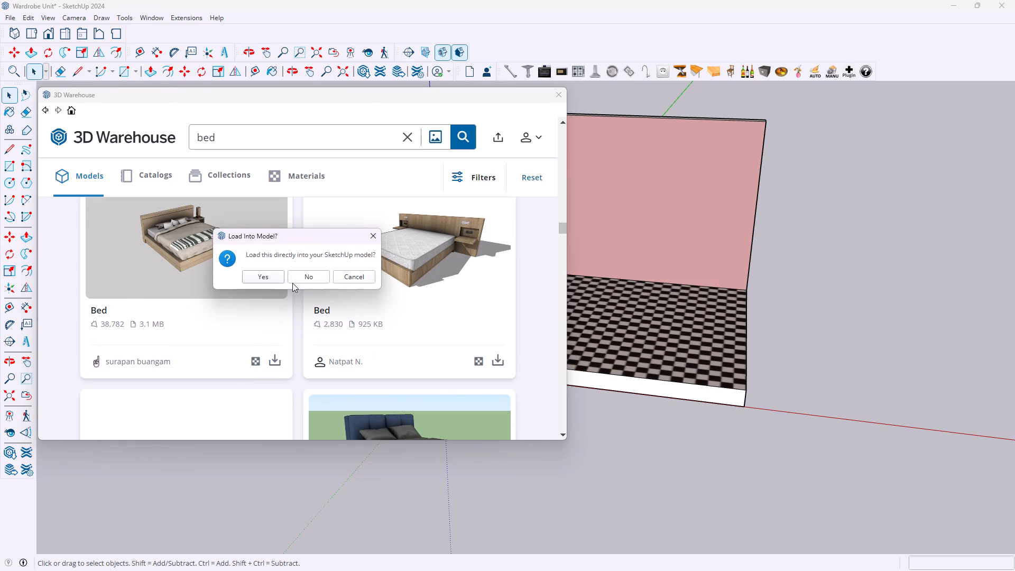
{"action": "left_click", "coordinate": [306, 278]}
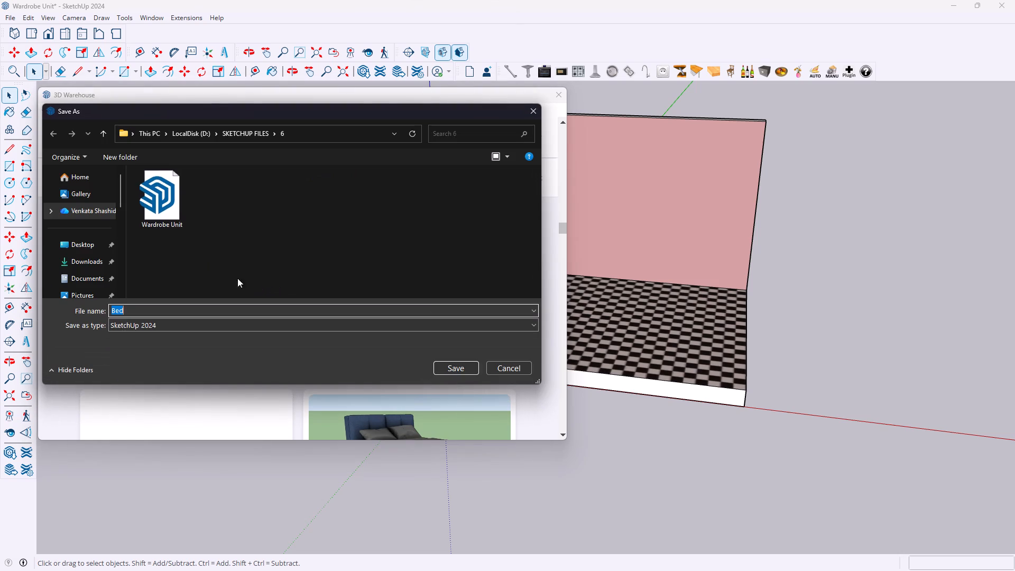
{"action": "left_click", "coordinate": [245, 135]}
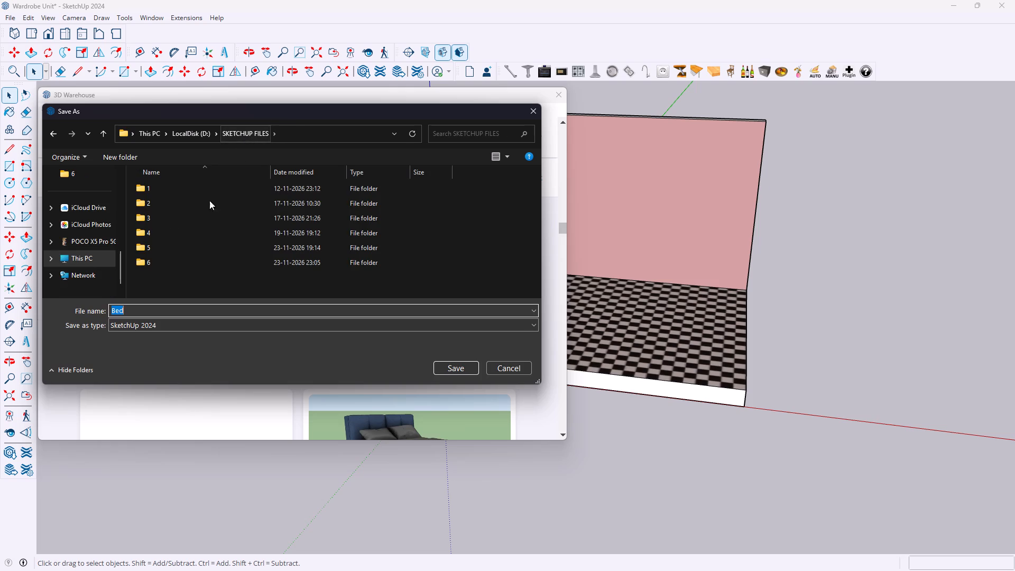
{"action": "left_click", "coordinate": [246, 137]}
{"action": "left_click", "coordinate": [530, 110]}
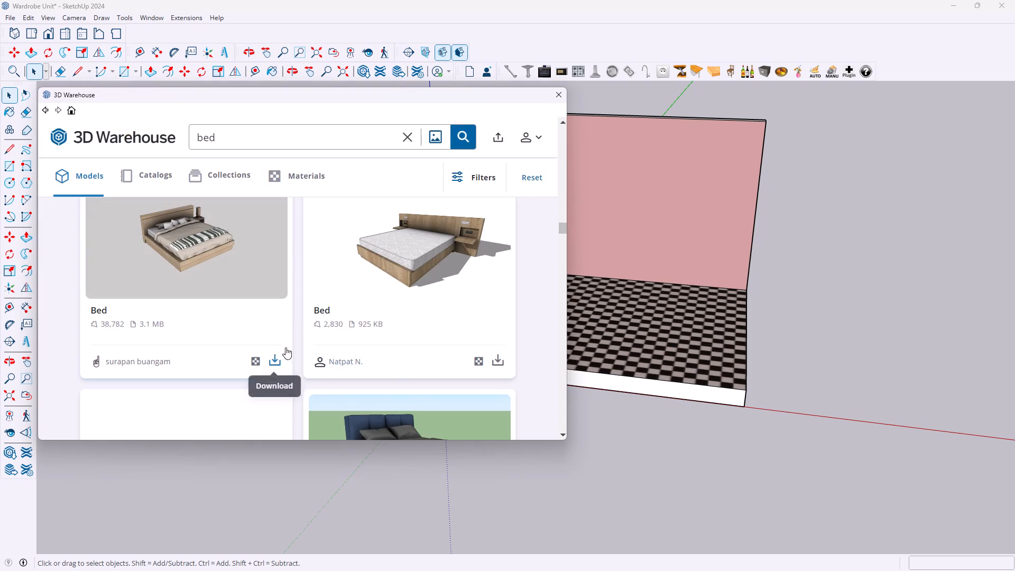
Request the 3.1 MB Bed download again, let the short video unlock more downloads, and close the download limit dialog.
{"action": "left_click", "coordinate": [279, 355]}
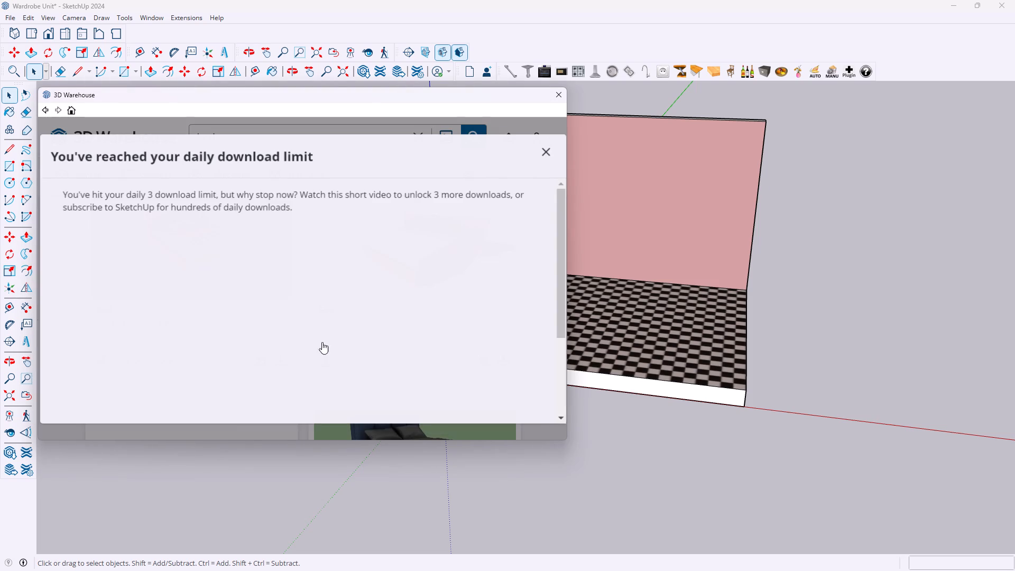
{"action": "scroll", "coordinate": [454, 212], "scroll_direction": "down", "scroll_amount": 4}
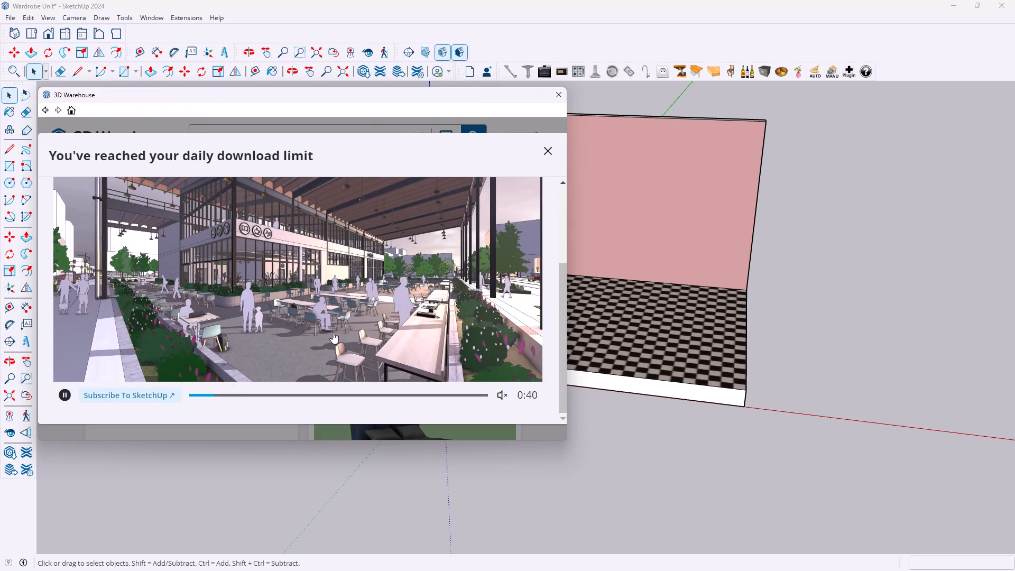
{"action": "scroll", "coordinate": [336, 302], "scroll_direction": "up", "scroll_amount": 5}
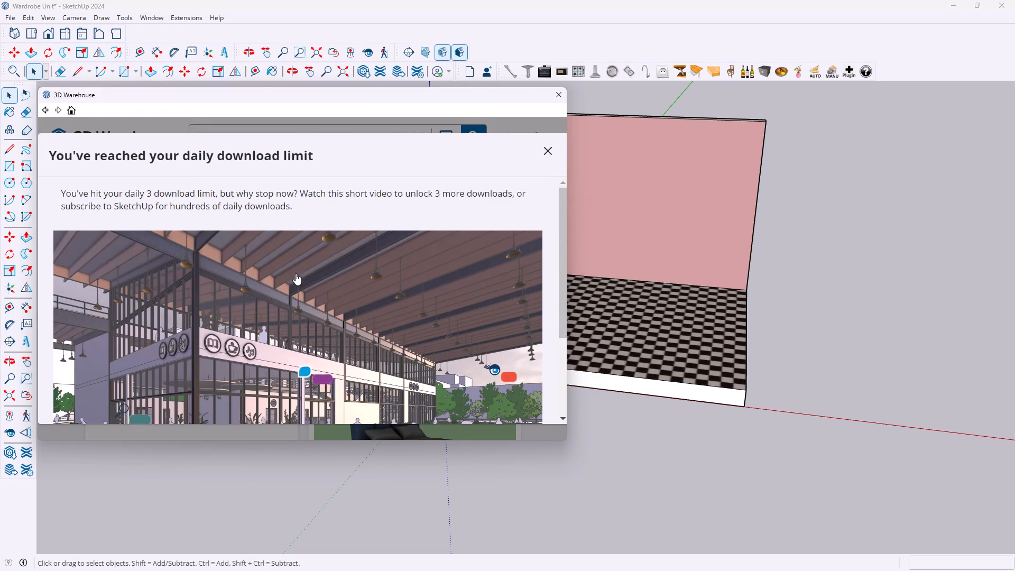
{"action": "scroll", "coordinate": [285, 256], "scroll_direction": "down", "scroll_amount": 5}
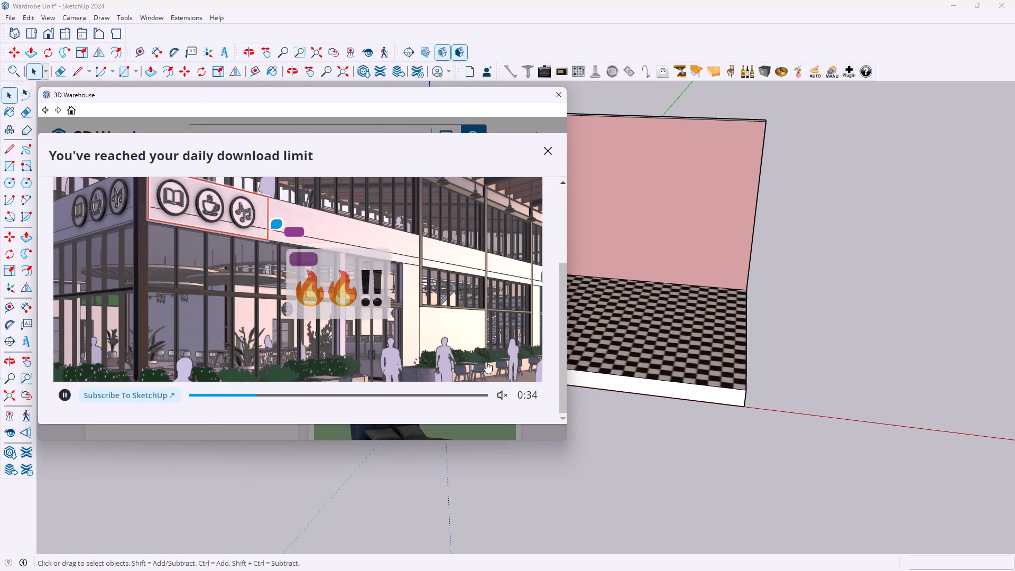
{"action": "left_click", "coordinate": [499, 363]}
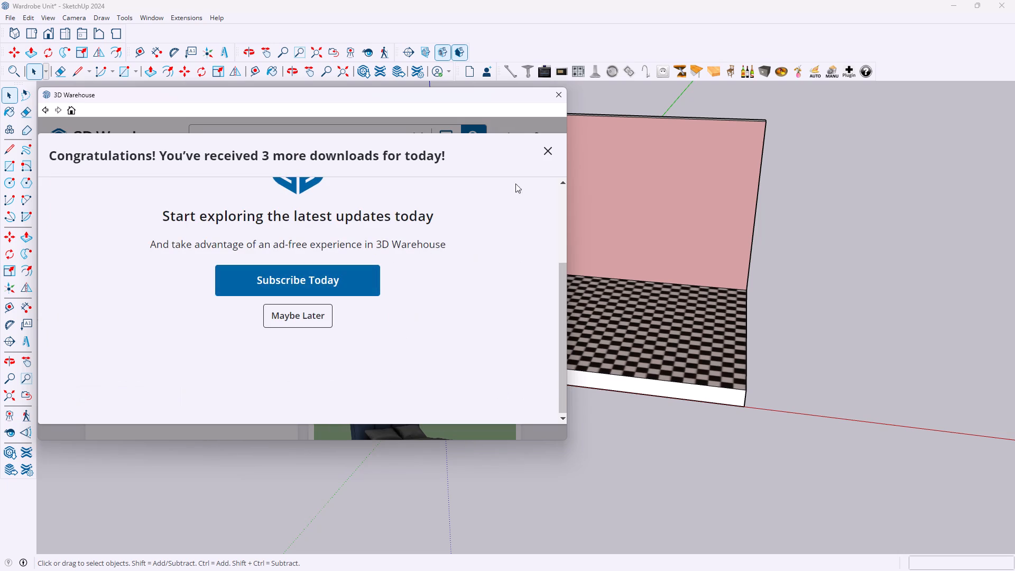
{"action": "left_click", "coordinate": [547, 152]}
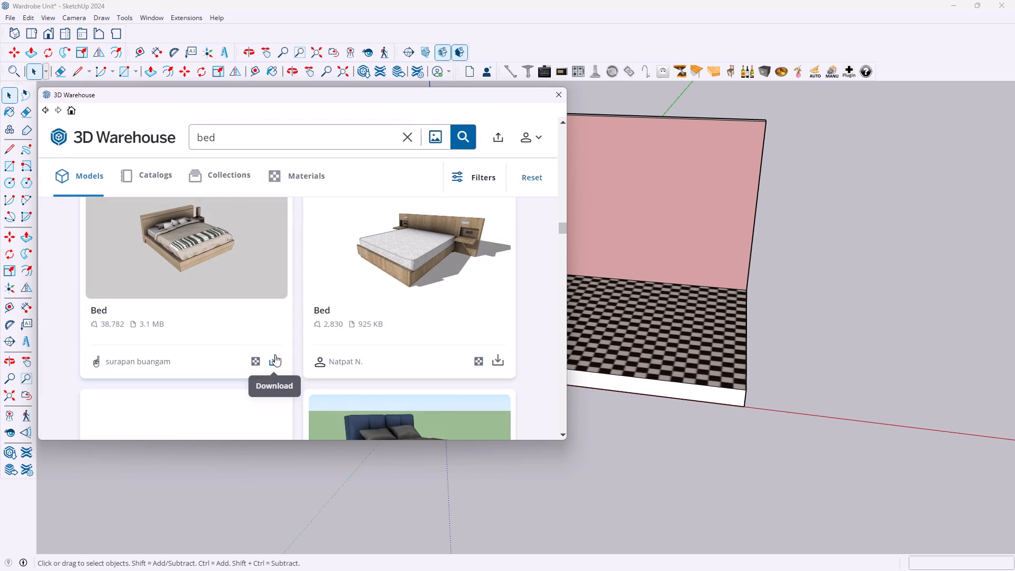
Download the 3.1 MB wooden Bed directly into the model and place it on the ground outside the room's open side.
{"action": "left_click", "coordinate": [275, 356]}
{"action": "left_click", "coordinate": [257, 280]}
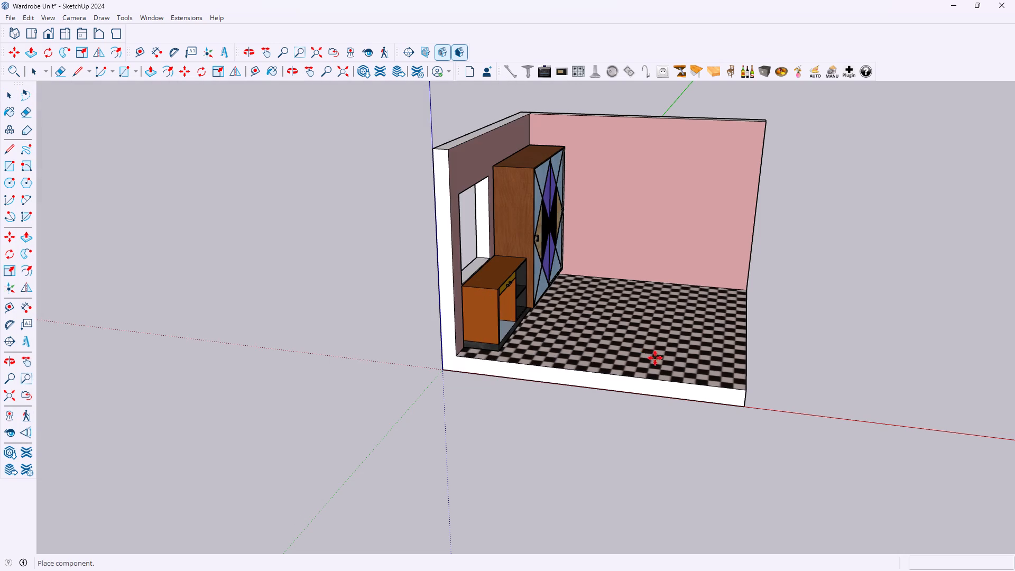
{"action": "scroll", "coordinate": [689, 315], "scroll_direction": "down", "scroll_amount": 4}
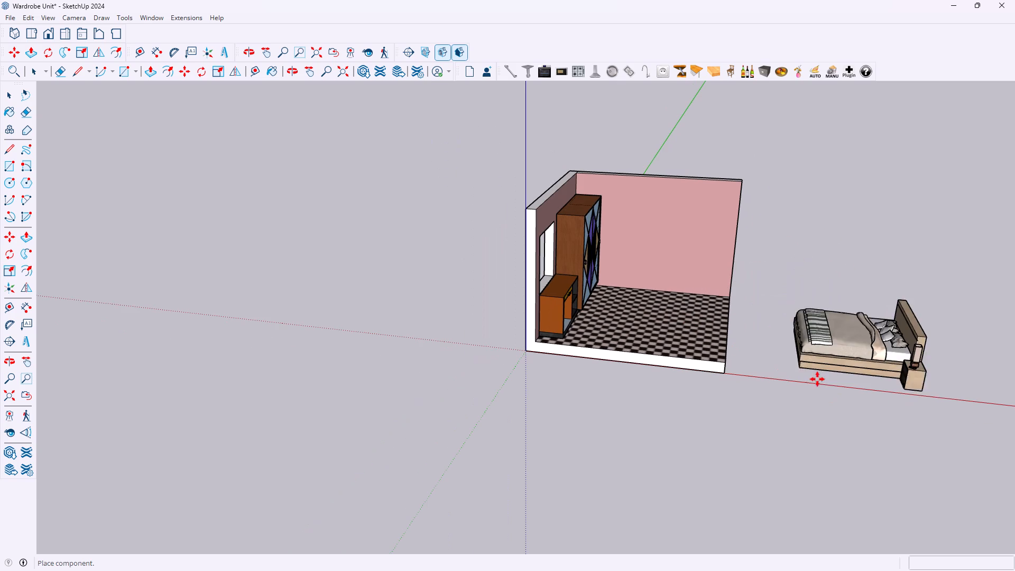
{"action": "left_click", "coordinate": [803, 376]}
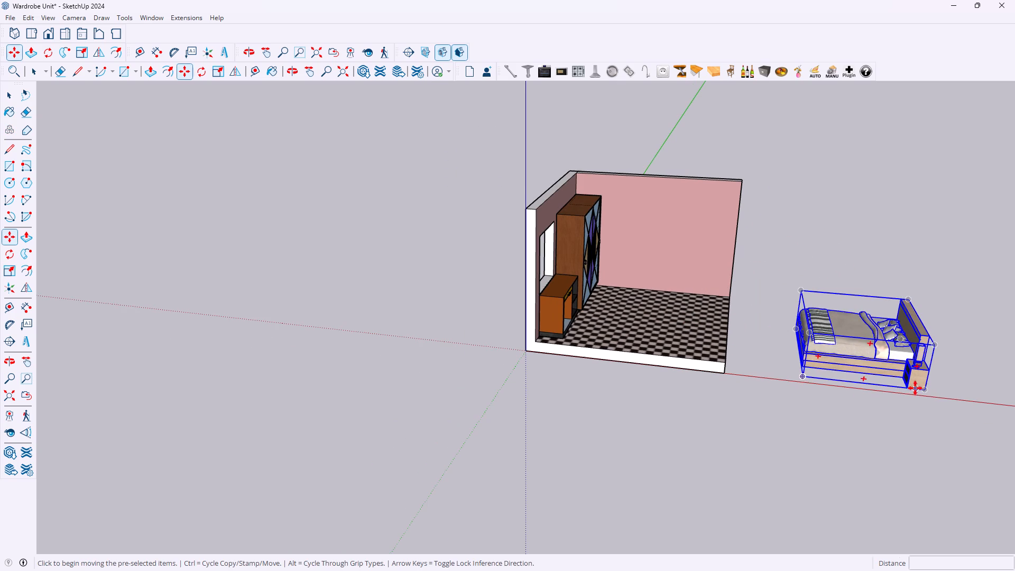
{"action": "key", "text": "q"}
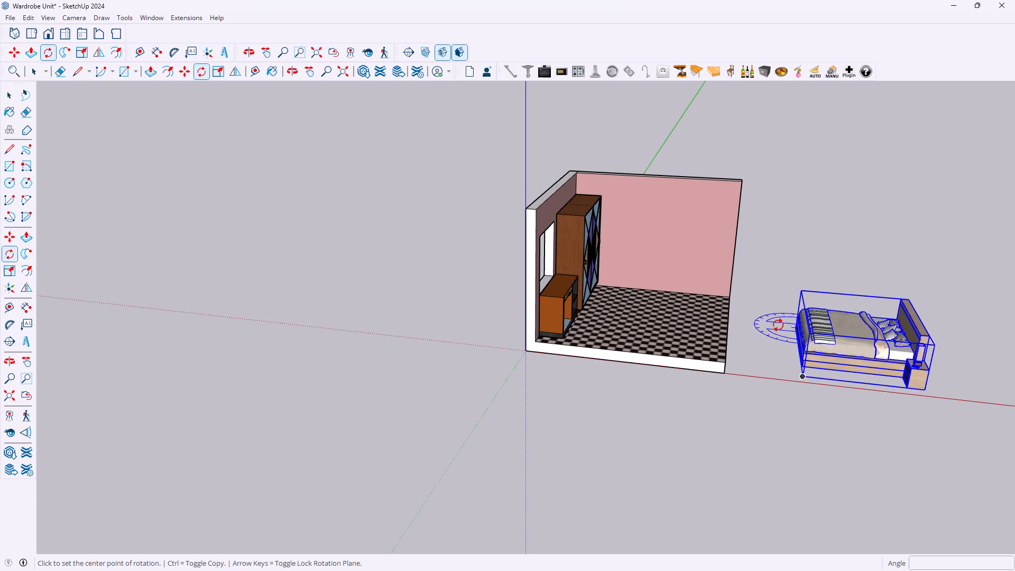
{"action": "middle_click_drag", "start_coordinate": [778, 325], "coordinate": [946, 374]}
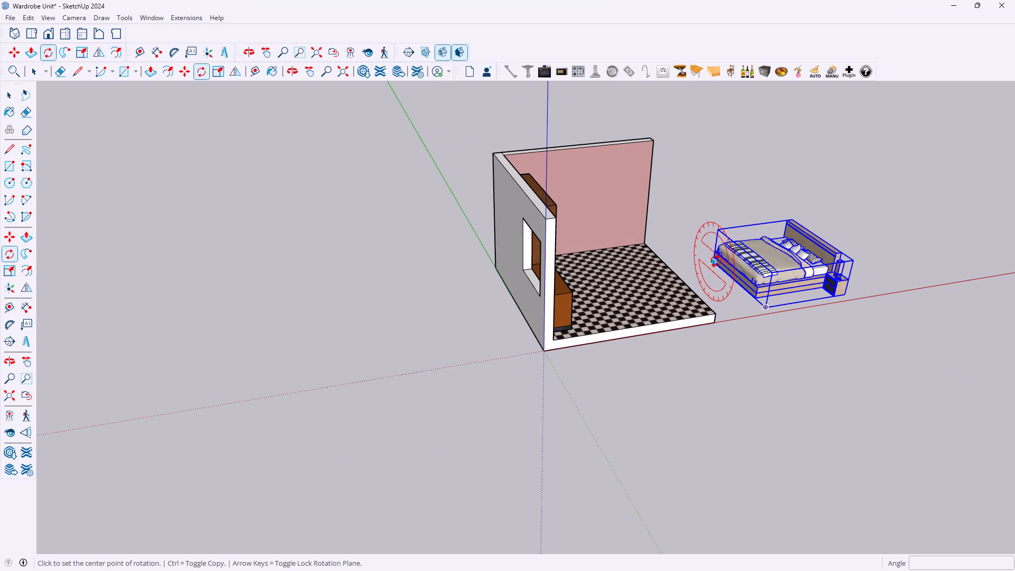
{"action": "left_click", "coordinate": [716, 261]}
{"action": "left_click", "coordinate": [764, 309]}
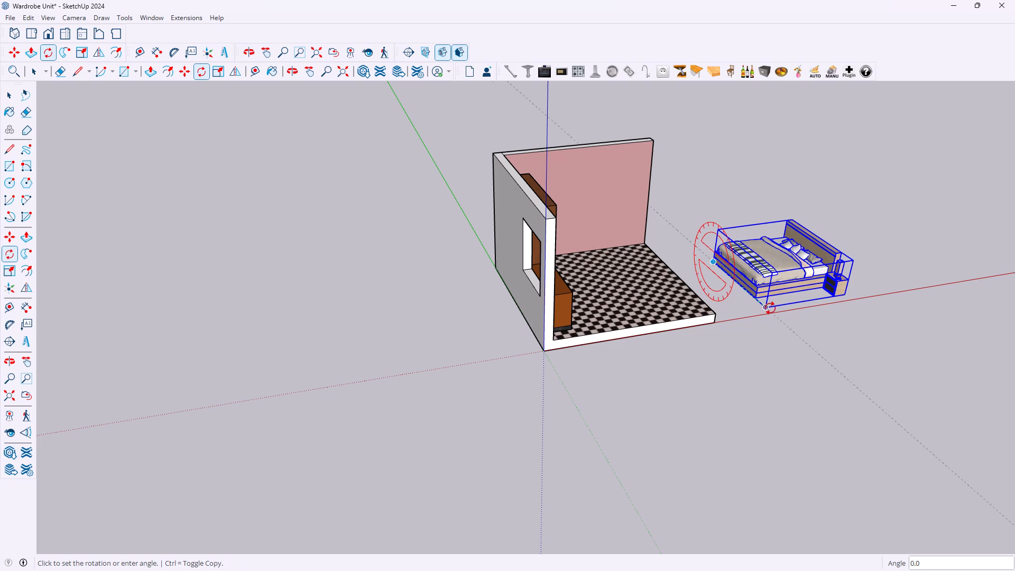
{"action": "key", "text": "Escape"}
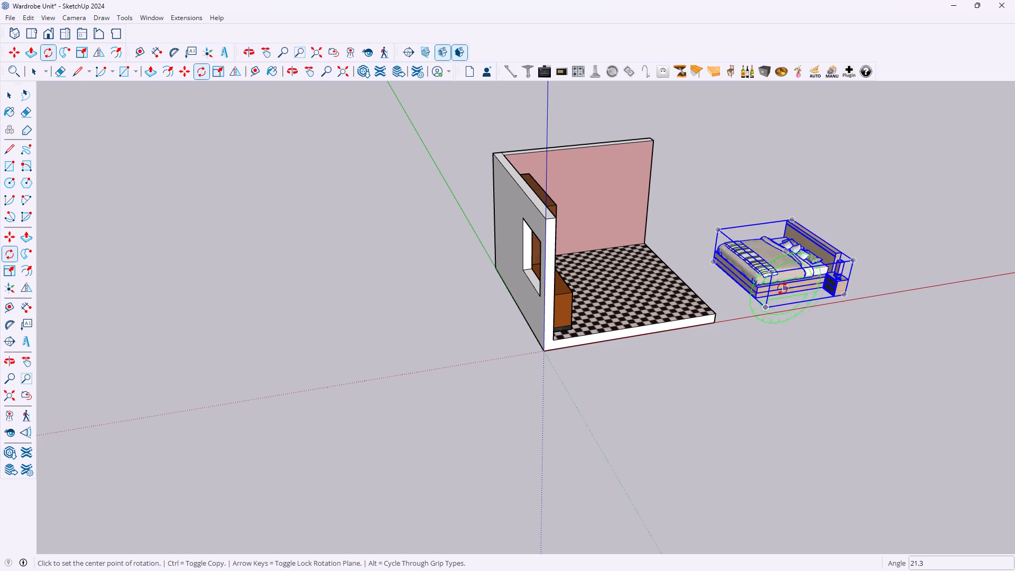
Rotate the bed 90° about the vertical blue axis, pivoting on the bottom corner at its foot end.
{"action": "scroll", "coordinate": [712, 263], "scroll_direction": "up", "scroll_amount": 10}
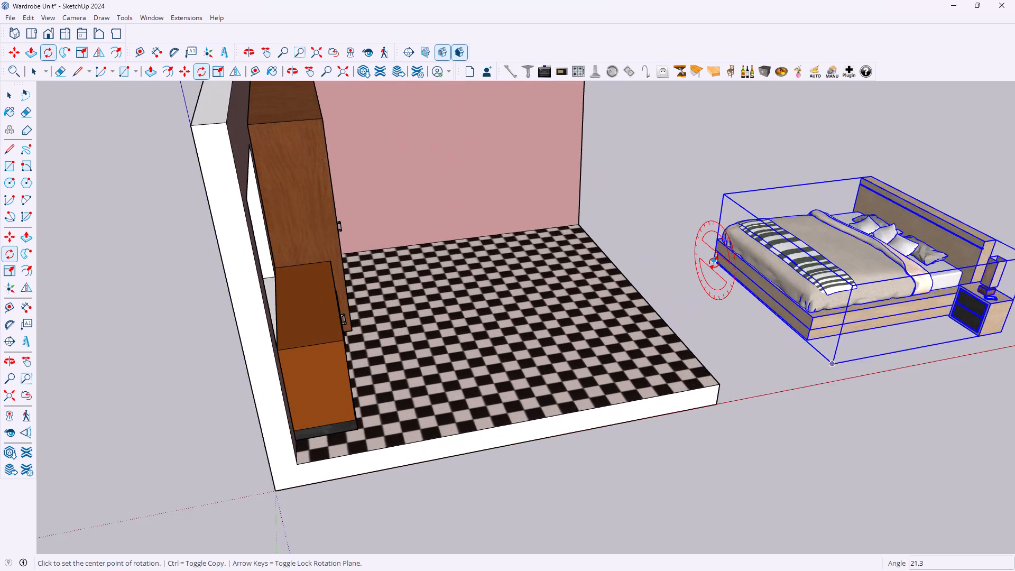
{"action": "scroll", "coordinate": [714, 263], "scroll_direction": "up", "scroll_amount": 5}
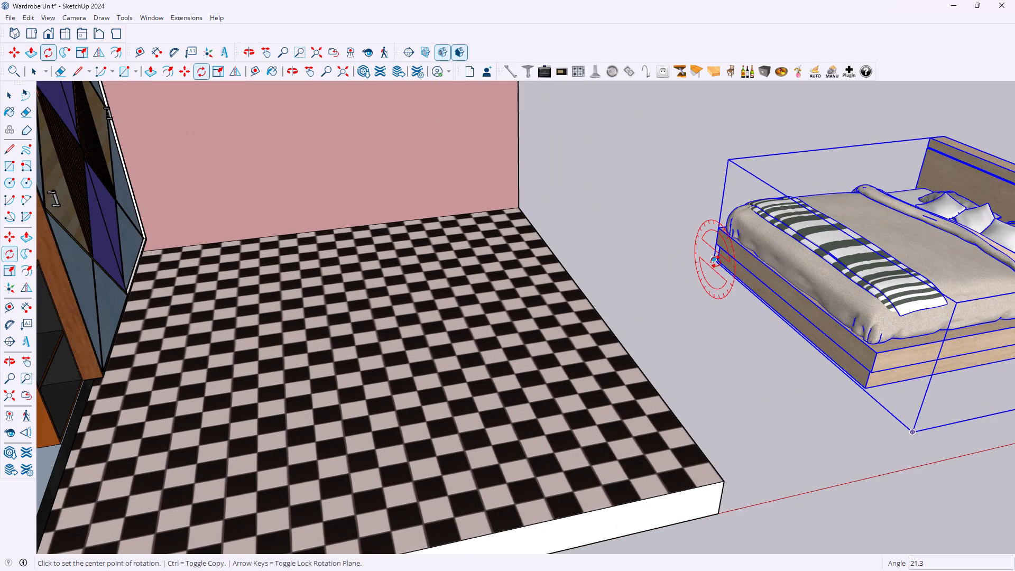
{"action": "key", "text": "Up"}
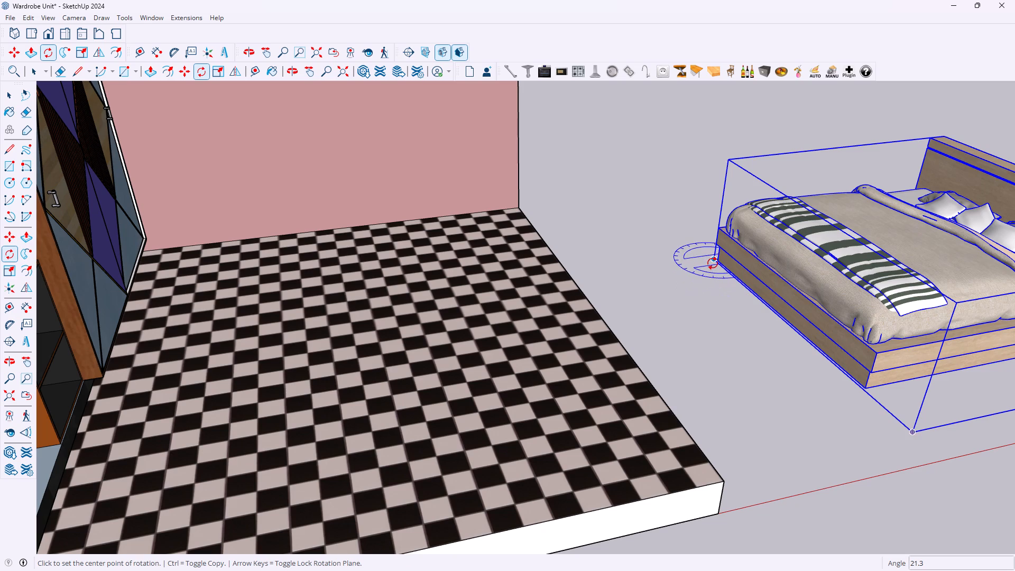
{"action": "left_click", "coordinate": [713, 261]}
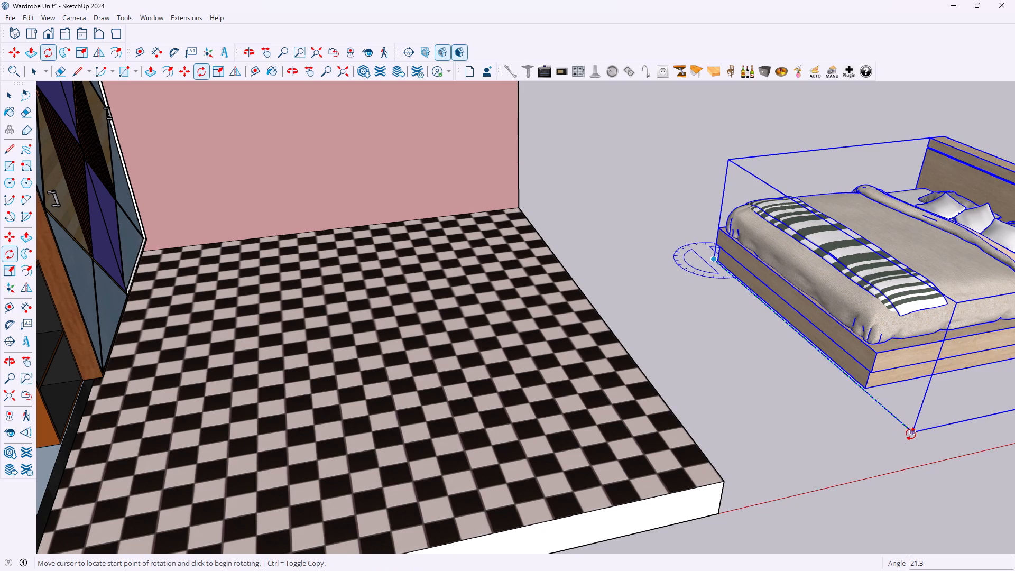
{"action": "left_click", "coordinate": [913, 435]}
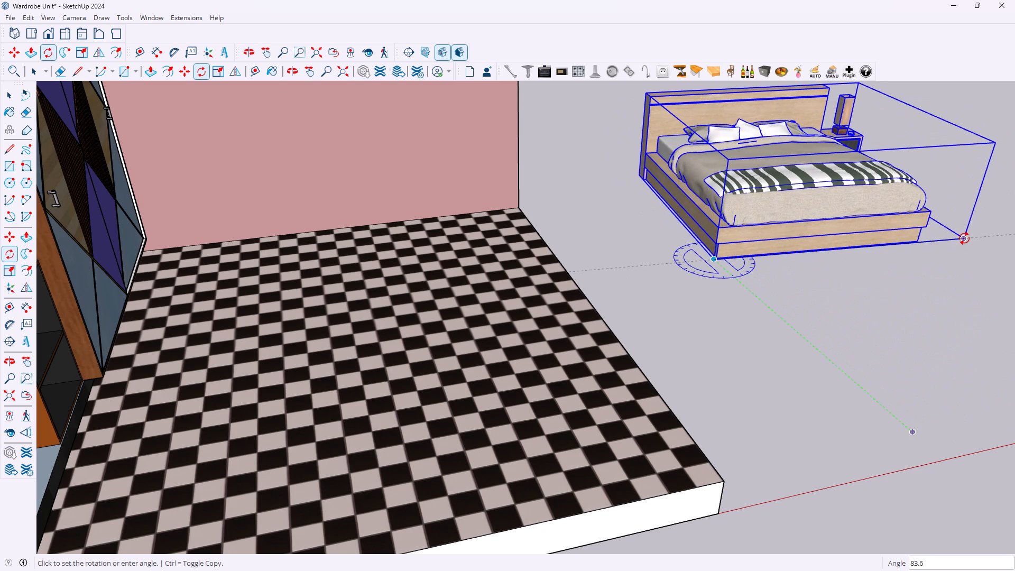
{"action": "type", "text": "90"}
{"action": "key", "text": "Return"}
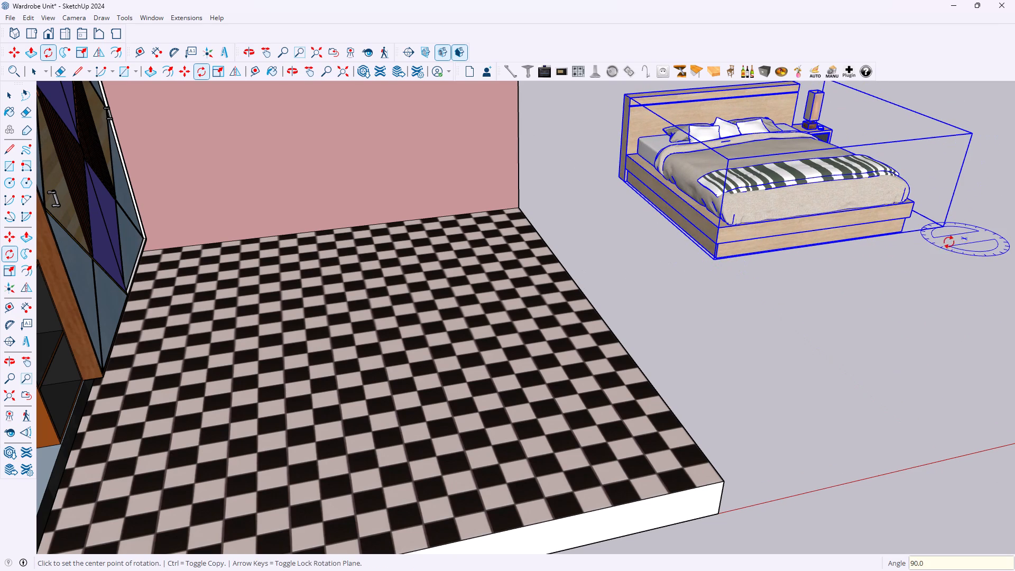
Move the bed into the room by the headboard's rear bottom corner, about 13' 7 3/4", setting it on the floor edge of the back wall.
{"action": "scroll", "coordinate": [963, 240], "scroll_direction": "down", "scroll_amount": 11}
{"action": "middle_click_drag", "start_coordinate": [1010, 207], "coordinate": [831, 213]}
{"action": "scroll", "coordinate": [831, 209], "scroll_direction": "down", "scroll_amount": 5}
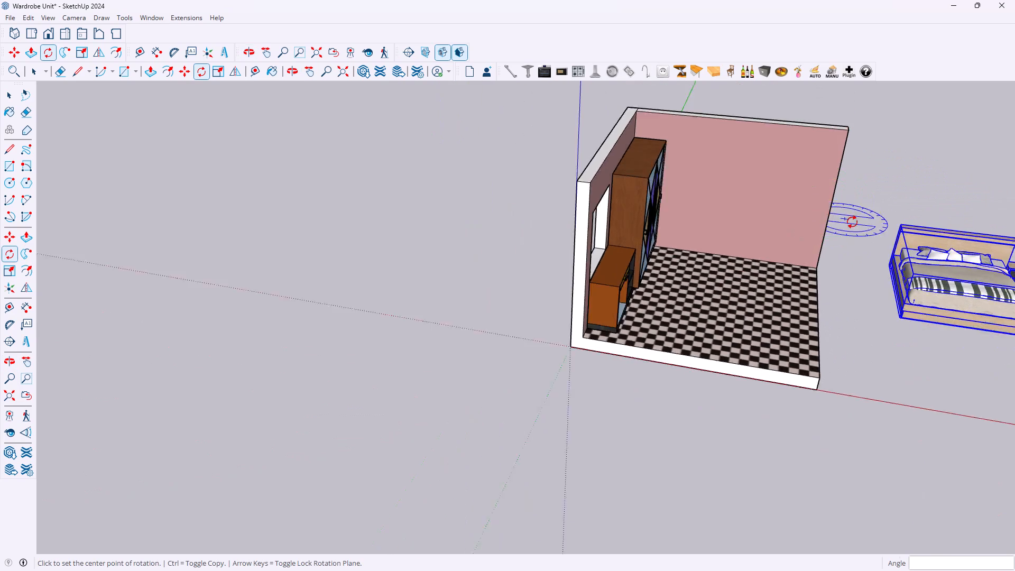
{"action": "scroll", "coordinate": [852, 222], "scroll_direction": "down", "scroll_amount": 6}
{"action": "scroll", "coordinate": [912, 229], "scroll_direction": "down", "scroll_amount": 6}
{"action": "scroll", "coordinate": [979, 241], "scroll_direction": "up", "scroll_amount": 16}
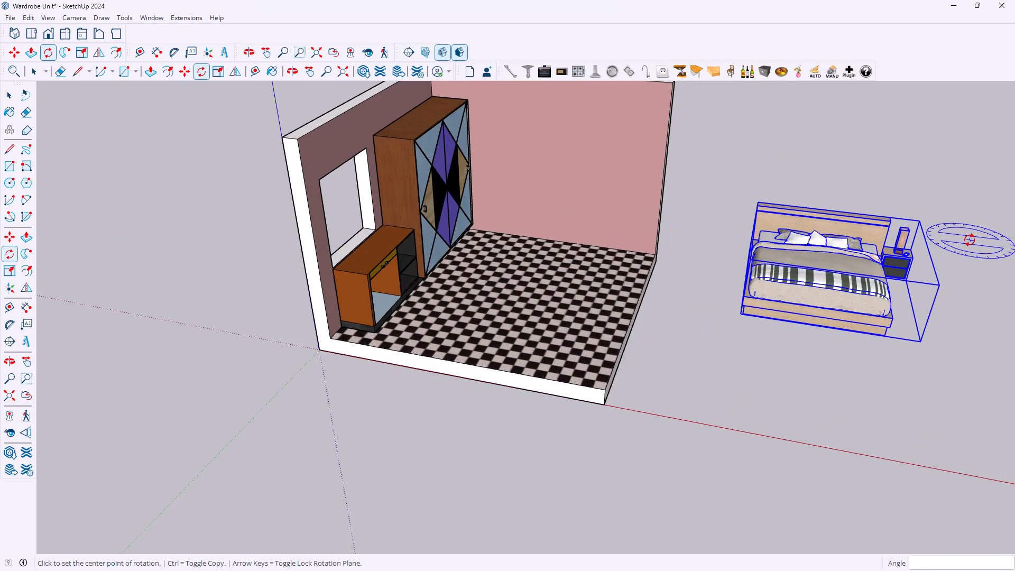
{"action": "scroll", "coordinate": [970, 240], "scroll_direction": "up", "scroll_amount": 4}
{"action": "key", "text": "m"}
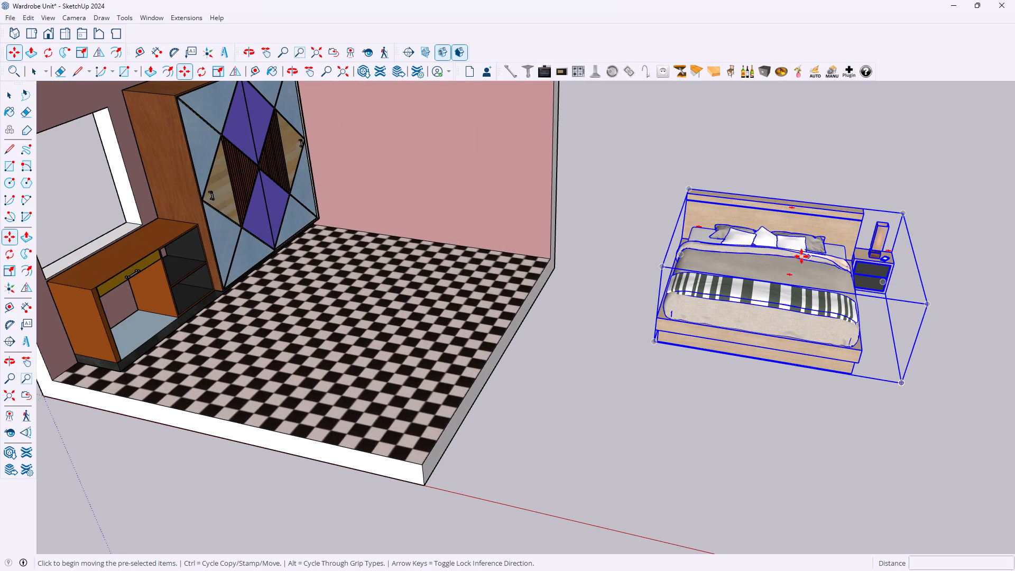
{"action": "scroll", "coordinate": [704, 204], "scroll_direction": "up", "scroll_amount": 5}
{"action": "middle_click_drag", "start_coordinate": [671, 229], "coordinate": [827, 242]}
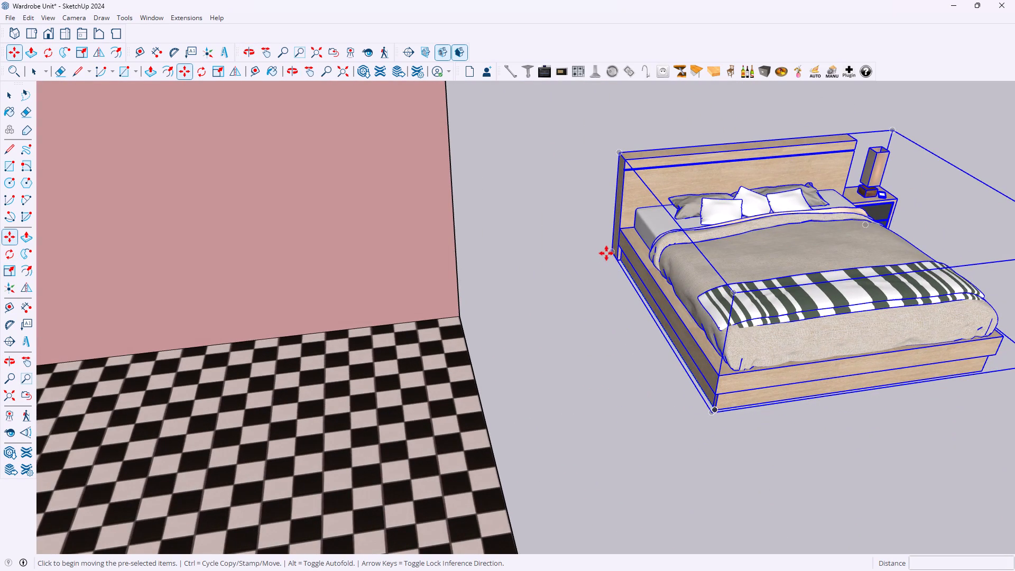
{"action": "left_click", "coordinate": [611, 251]}
{"action": "scroll", "coordinate": [496, 255], "scroll_direction": "down", "scroll_amount": 6}
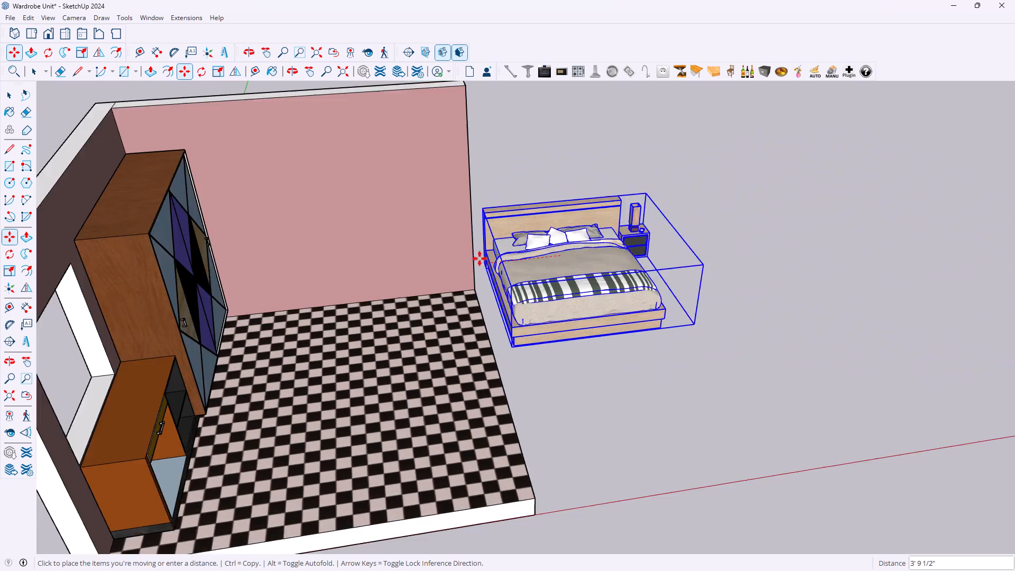
{"action": "scroll", "coordinate": [479, 259], "scroll_direction": "down", "scroll_amount": 5}
{"action": "scroll", "coordinate": [348, 306], "scroll_direction": "up", "scroll_amount": 12}
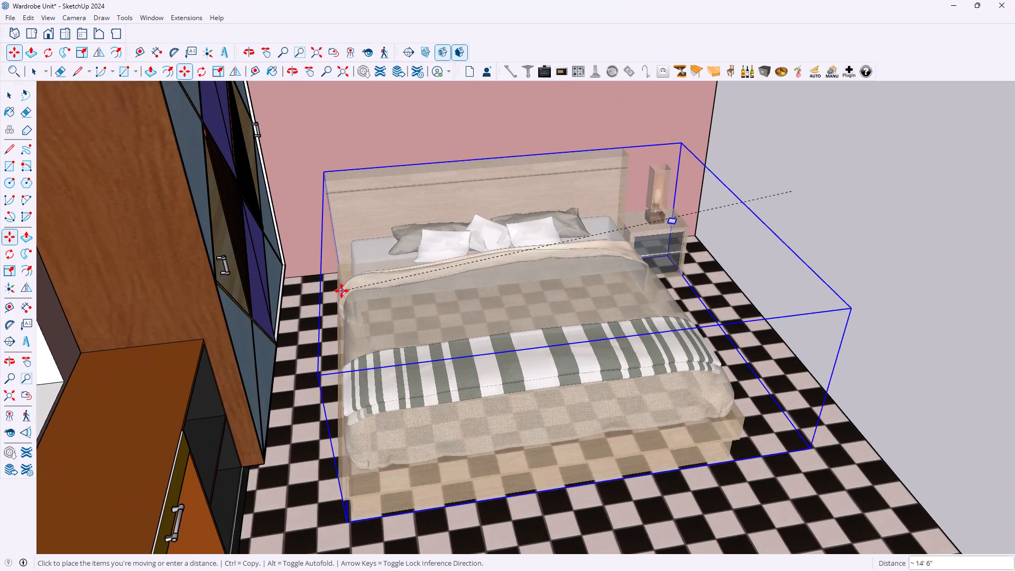
{"action": "scroll", "coordinate": [331, 274], "scroll_direction": "up", "scroll_amount": 1}
{"action": "middle_click_drag", "start_coordinate": [331, 274], "coordinate": [345, 274]}
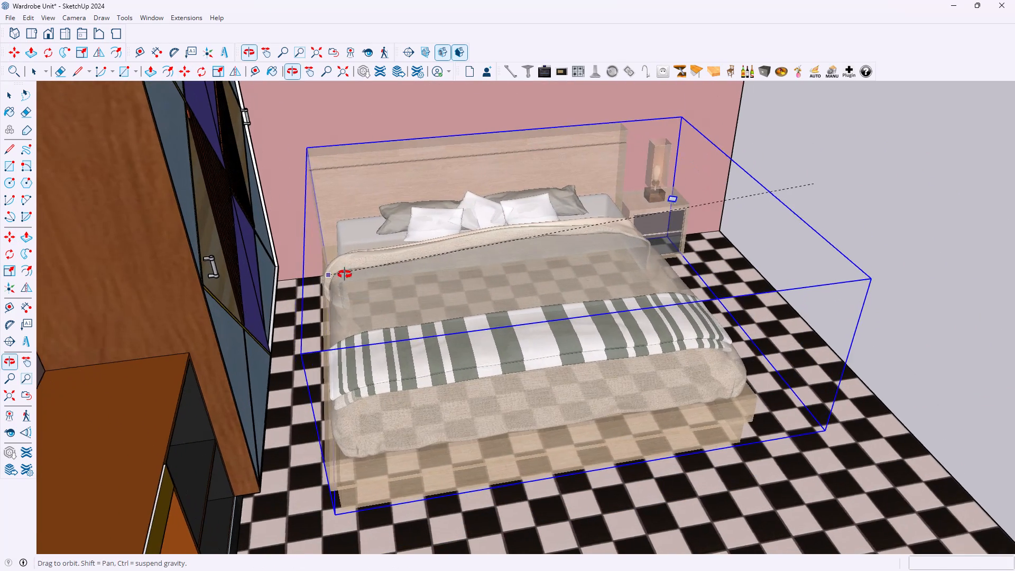
{"action": "middle_click_drag", "start_coordinate": [345, 274], "coordinate": [357, 276]}
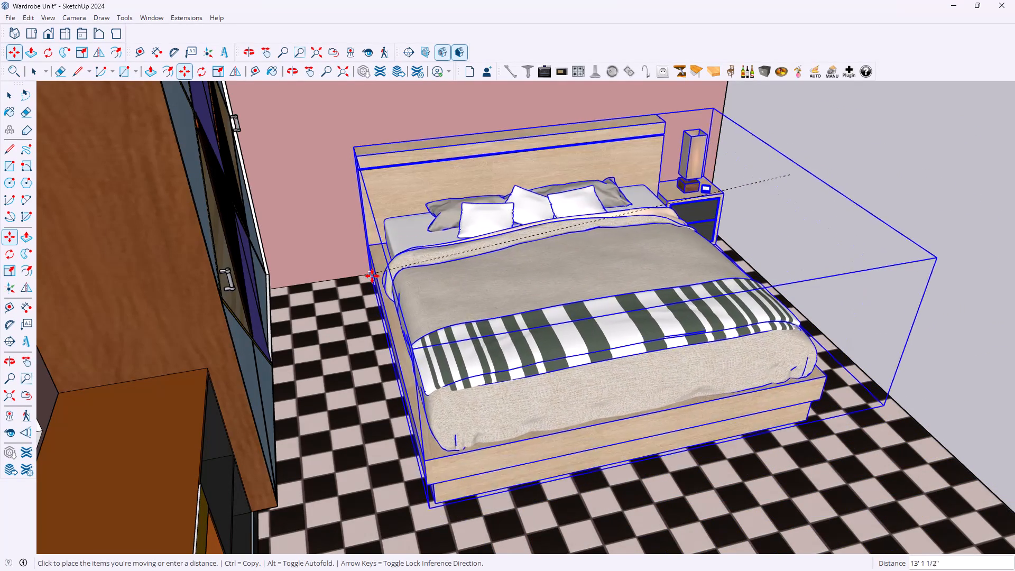
{"action": "scroll", "coordinate": [372, 276], "scroll_direction": "up", "scroll_amount": 10}
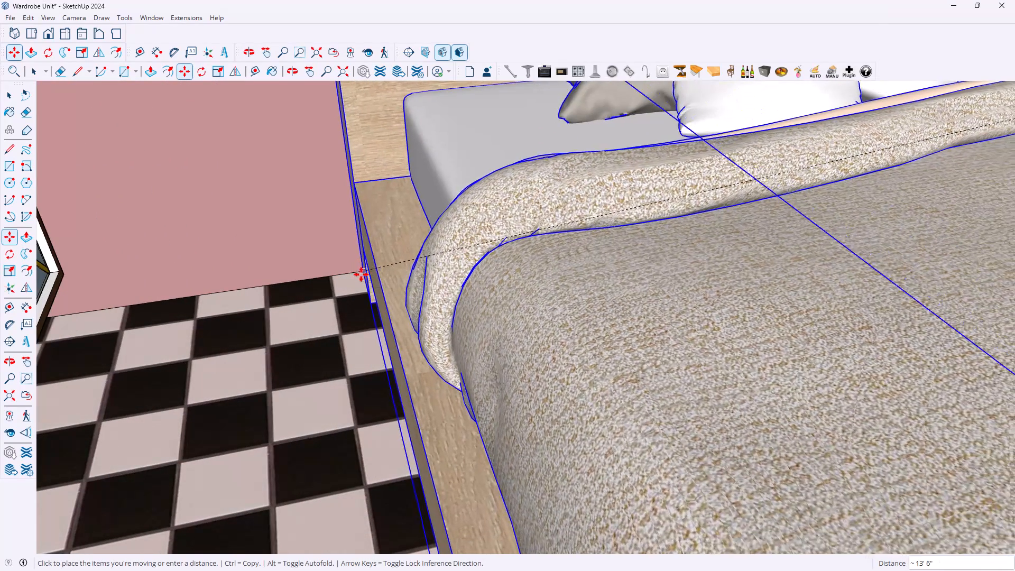
{"action": "left_click", "coordinate": [344, 275]}
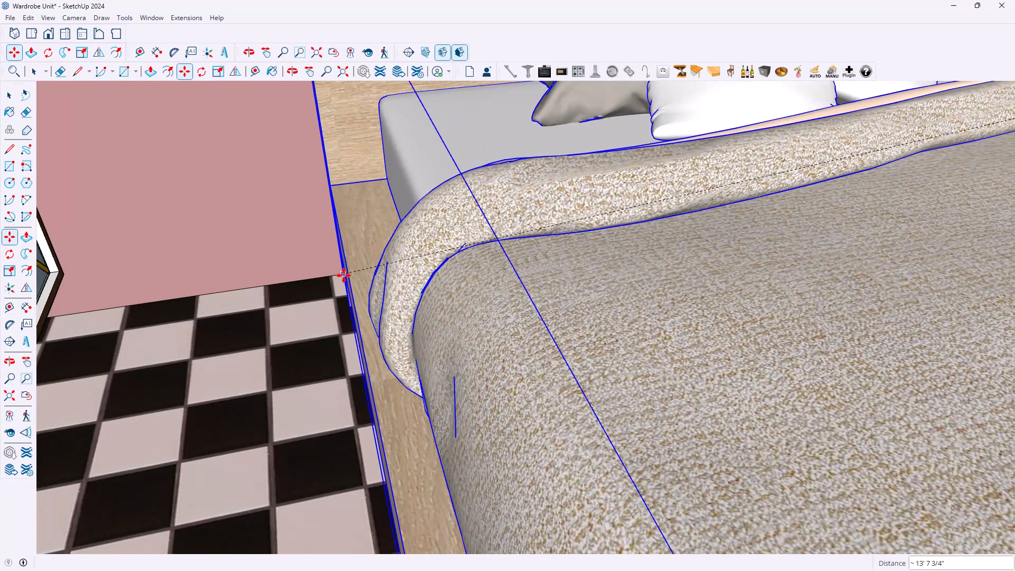
Shift the bed about 3 3/4" along the back wall toward the wardrobe, moving it by the headboard's rear bottom corner.
{"action": "scroll", "coordinate": [361, 273], "scroll_direction": "down", "scroll_amount": 19}
{"action": "scroll", "coordinate": [487, 240], "scroll_direction": "up", "scroll_amount": 1}
{"action": "scroll", "coordinate": [487, 240], "scroll_direction": "down", "scroll_amount": 11}
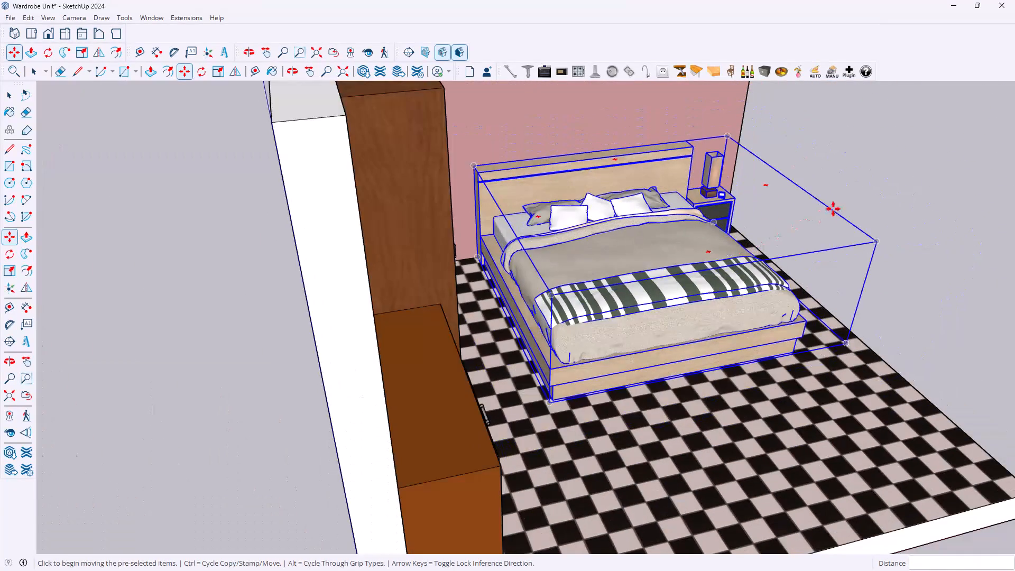
{"action": "middle_click_drag", "start_coordinate": [833, 208], "coordinate": [523, 195]}
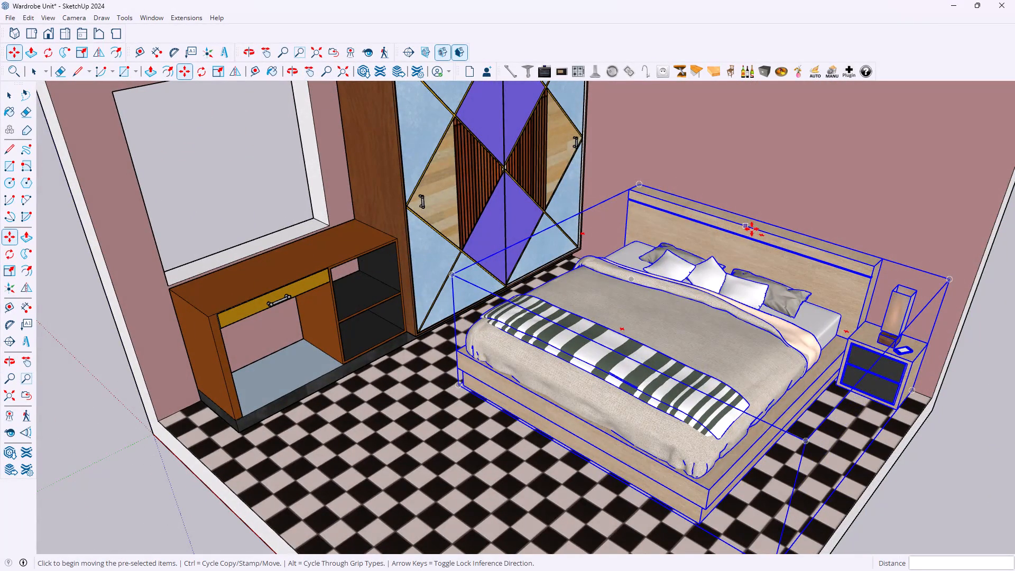
{"action": "middle_click_drag", "start_coordinate": [653, 201], "coordinate": [859, 202]}
{"action": "scroll", "coordinate": [532, 206], "scroll_direction": "up", "scroll_amount": 5}
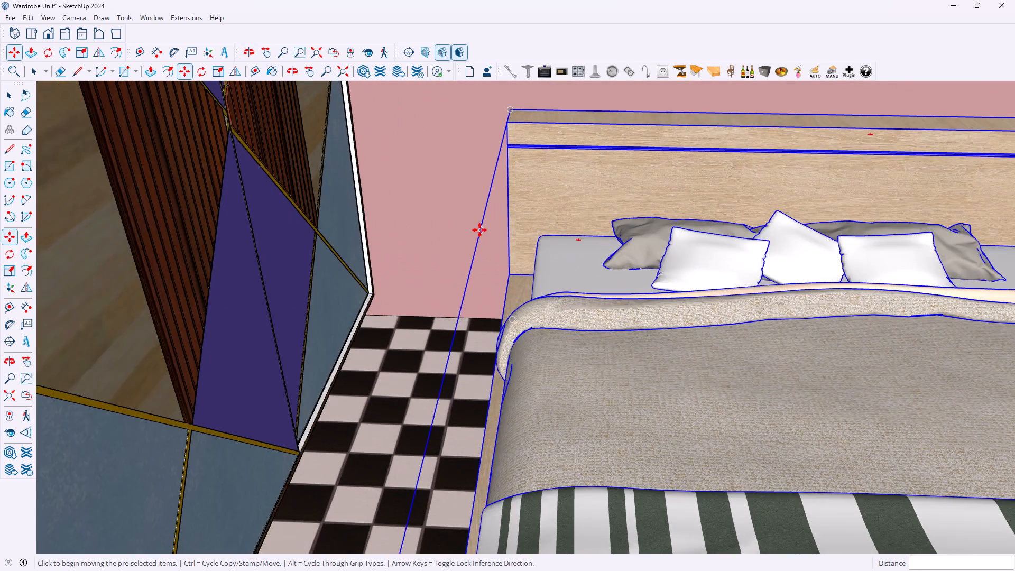
{"action": "scroll", "coordinate": [479, 230], "scroll_direction": "up", "scroll_amount": 4}
{"action": "middle_click_drag", "start_coordinate": [450, 251], "coordinate": [561, 261]}
{"action": "middle_click_drag", "start_coordinate": [608, 294], "coordinate": [520, 277]}
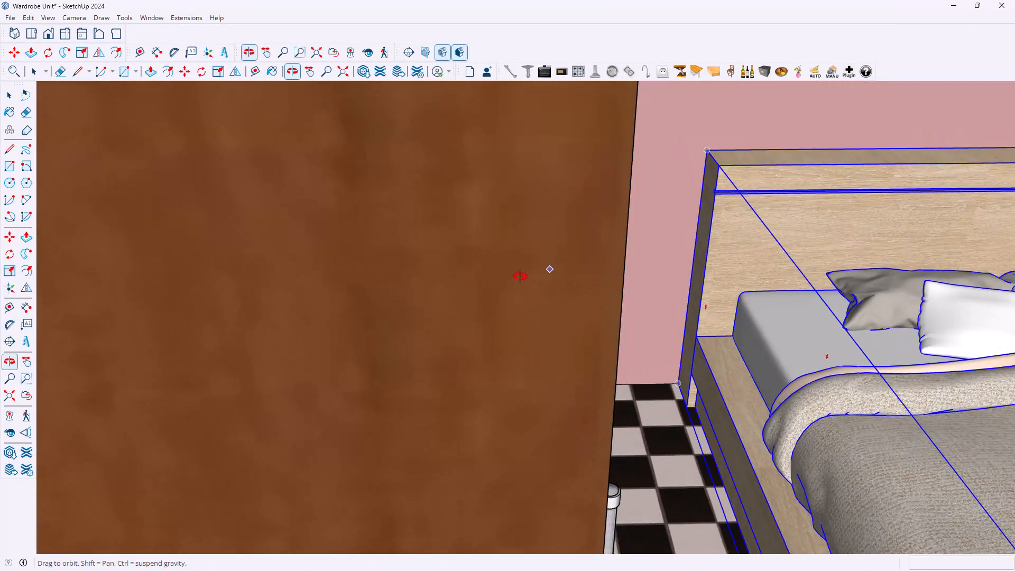
{"action": "middle_click_drag", "start_coordinate": [520, 277], "coordinate": [540, 279]}
{"action": "scroll", "coordinate": [638, 328], "scroll_direction": "up", "scroll_amount": 4}
{"action": "scroll", "coordinate": [676, 400], "scroll_direction": "up", "scroll_amount": 8}
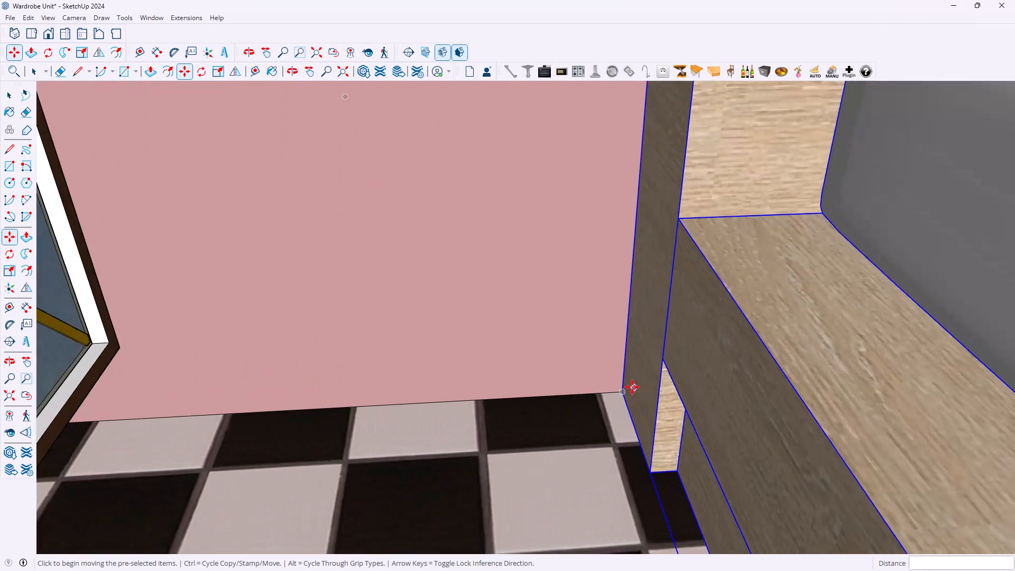
{"action": "left_click", "coordinate": [621, 392]}
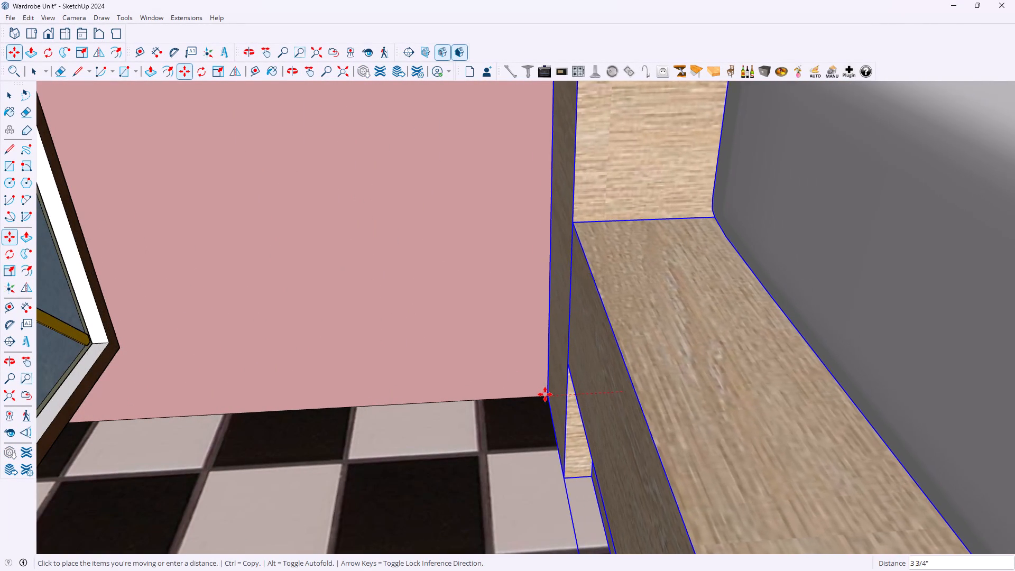
{"action": "left_click", "coordinate": [547, 395]}
Inspect the bed's placement against the back wall and beside the wardrobe from several angles, and deselect the bed.
{"action": "scroll", "coordinate": [590, 316], "scroll_direction": "down", "scroll_amount": 4}
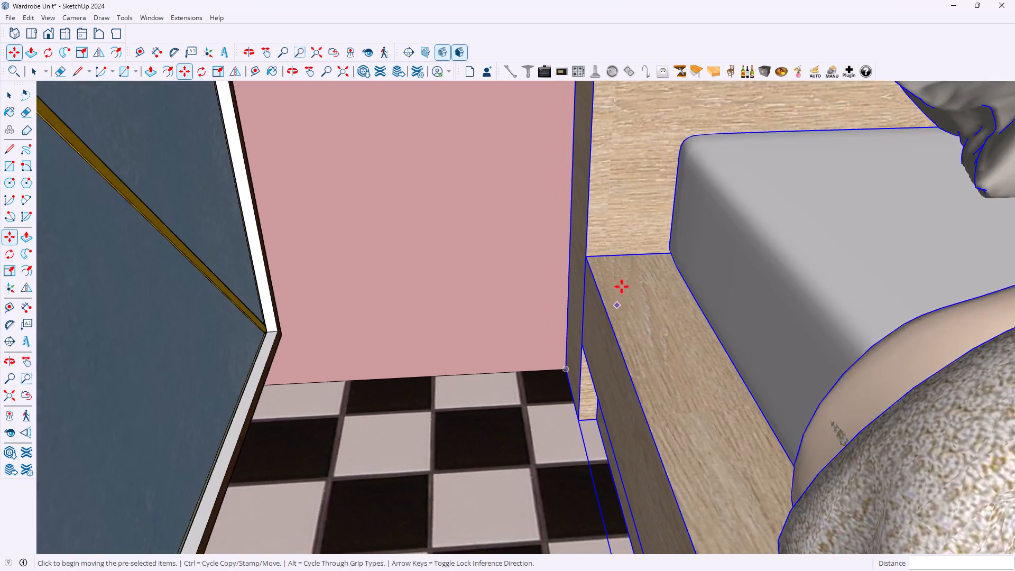
{"action": "scroll", "coordinate": [622, 287], "scroll_direction": "down", "scroll_amount": 20}
{"action": "scroll", "coordinate": [622, 287], "scroll_direction": "down", "scroll_amount": 18}
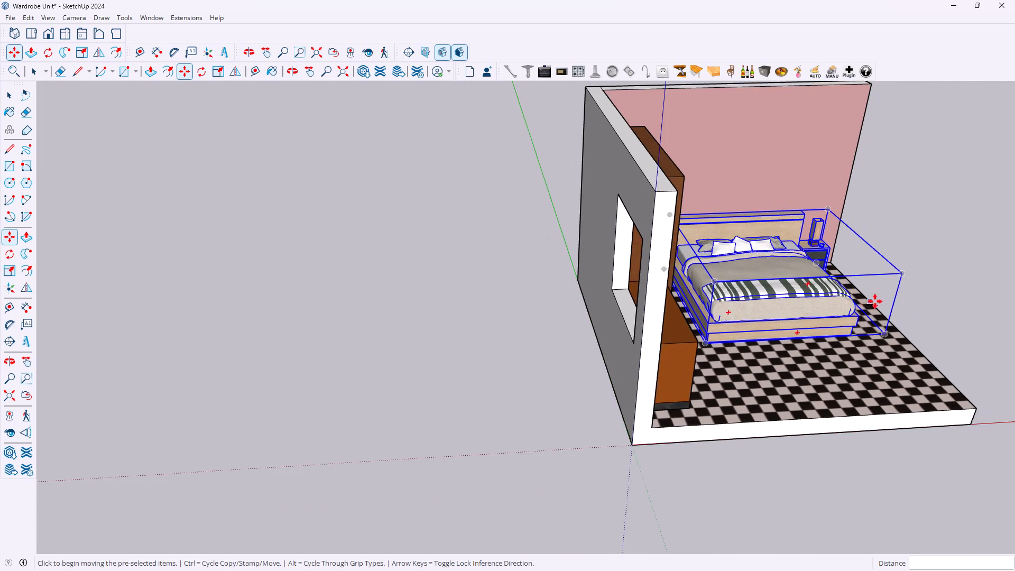
{"action": "middle_click_drag", "start_coordinate": [904, 297], "coordinate": [469, 198]}
{"action": "scroll", "coordinate": [511, 209], "scroll_direction": "down", "scroll_amount": 4}
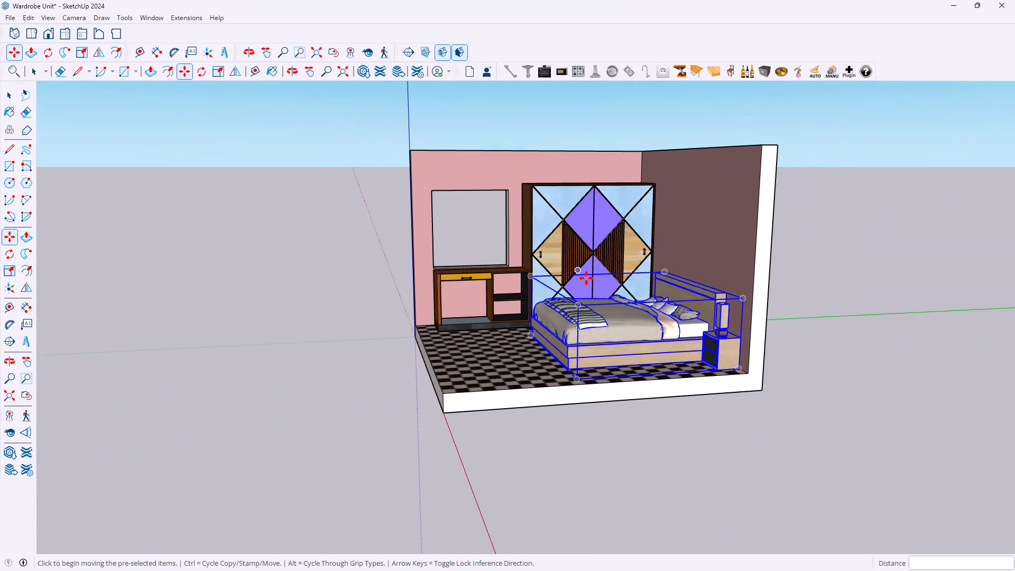
{"action": "middle_click_drag", "start_coordinate": [663, 316], "coordinate": [929, 360]}
{"action": "scroll", "coordinate": [624, 306], "scroll_direction": "up", "scroll_amount": 4}
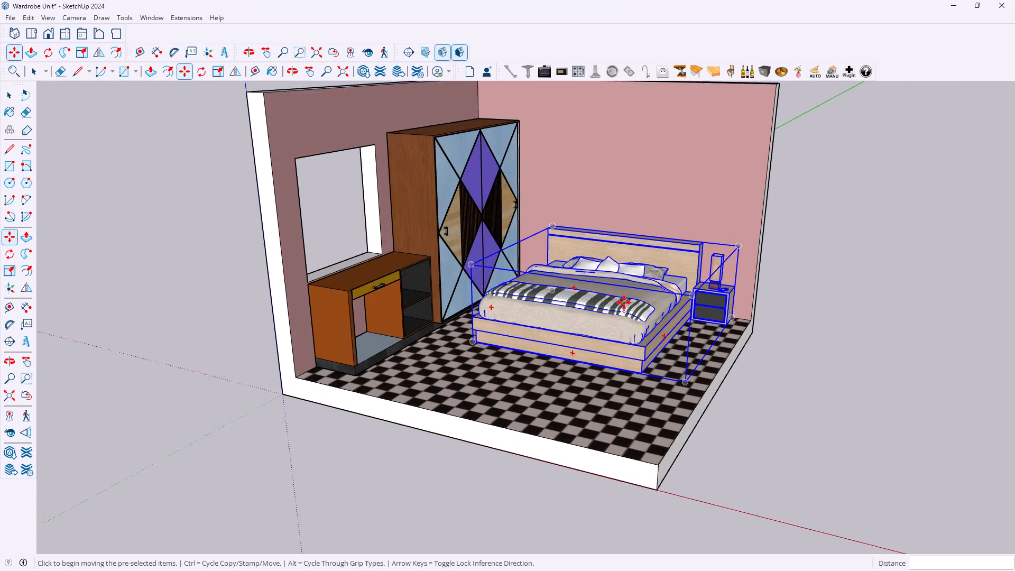
{"action": "key", "text": "space"}
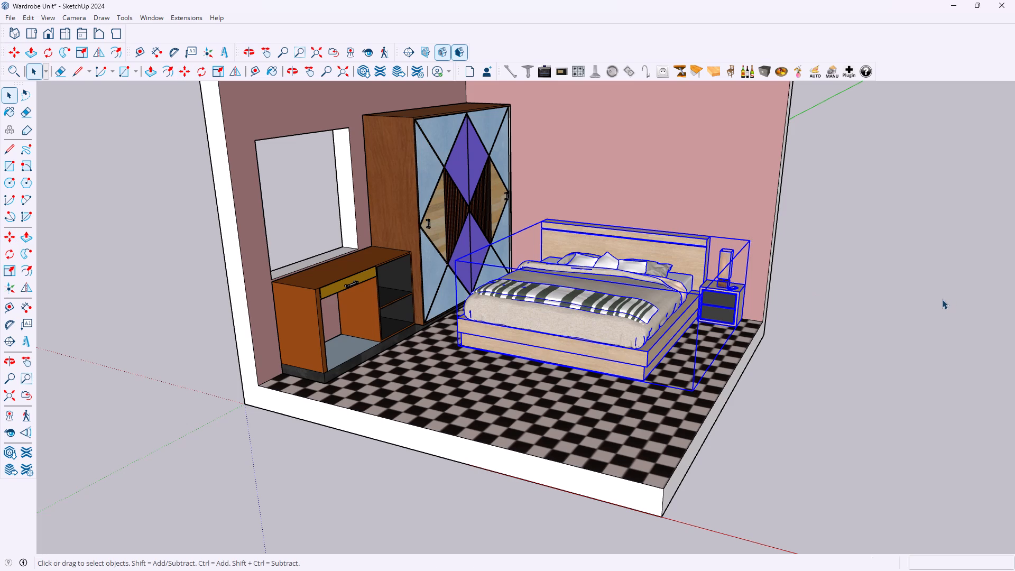
{"action": "left_click", "coordinate": [900, 299]}
{"action": "scroll", "coordinate": [604, 299], "scroll_direction": "down", "scroll_amount": 3}
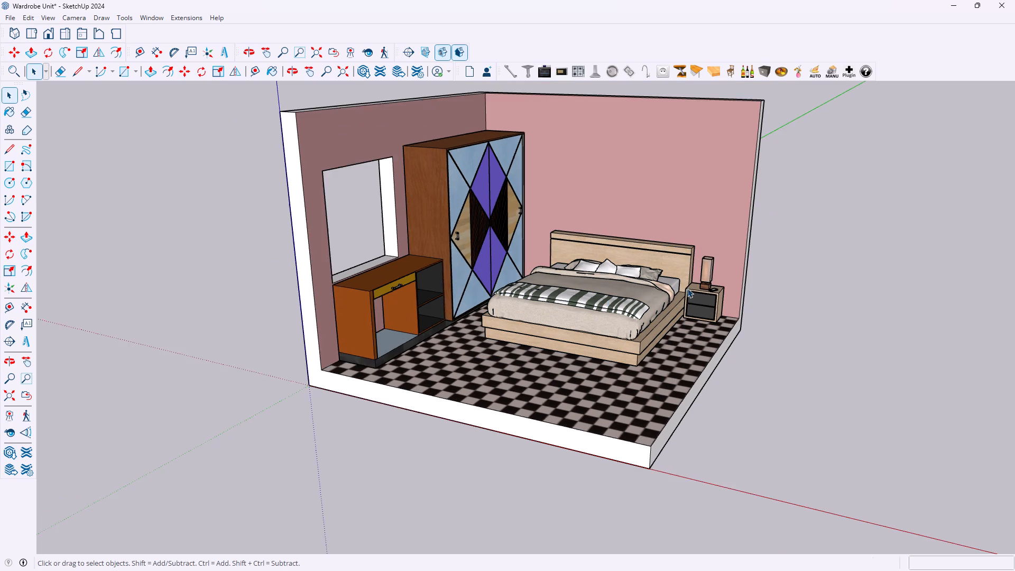
{"action": "scroll", "coordinate": [722, 280], "scroll_direction": "down", "scroll_amount": 3}
{"action": "scroll", "coordinate": [860, 277], "scroll_direction": "up", "scroll_amount": 4}
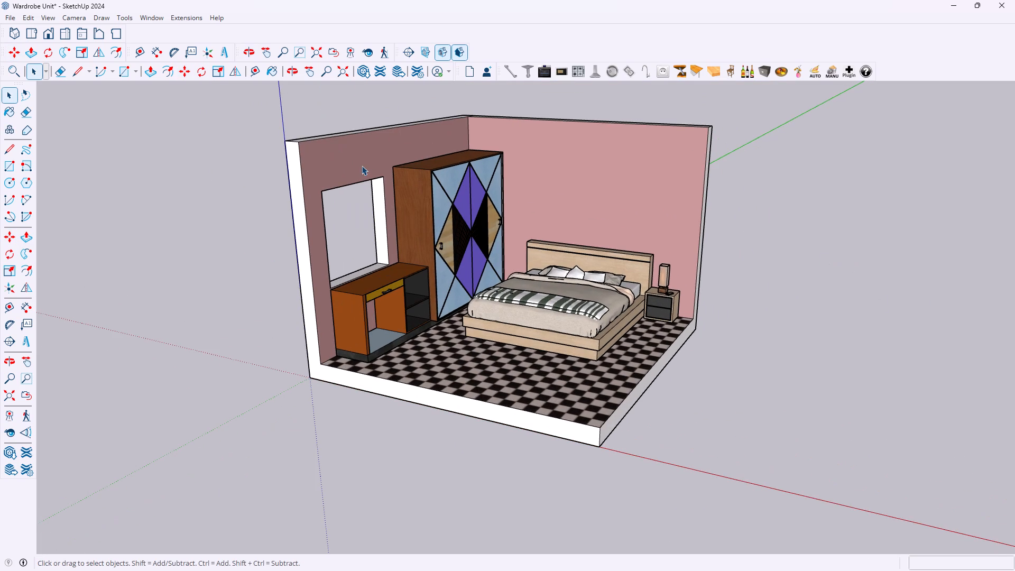
Open 3D Warehouse, dismiss the promotional pop-up, and search the models for "window".
{"action": "left_click", "coordinate": [360, 63]}
{"action": "left_click", "coordinate": [368, 68]}
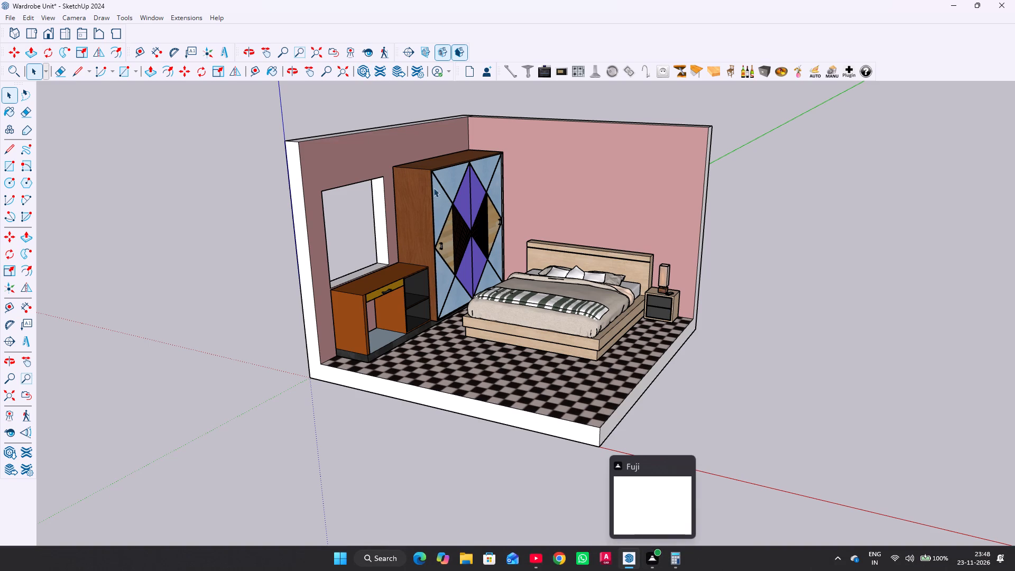
{"action": "left_click", "coordinate": [358, 74]}
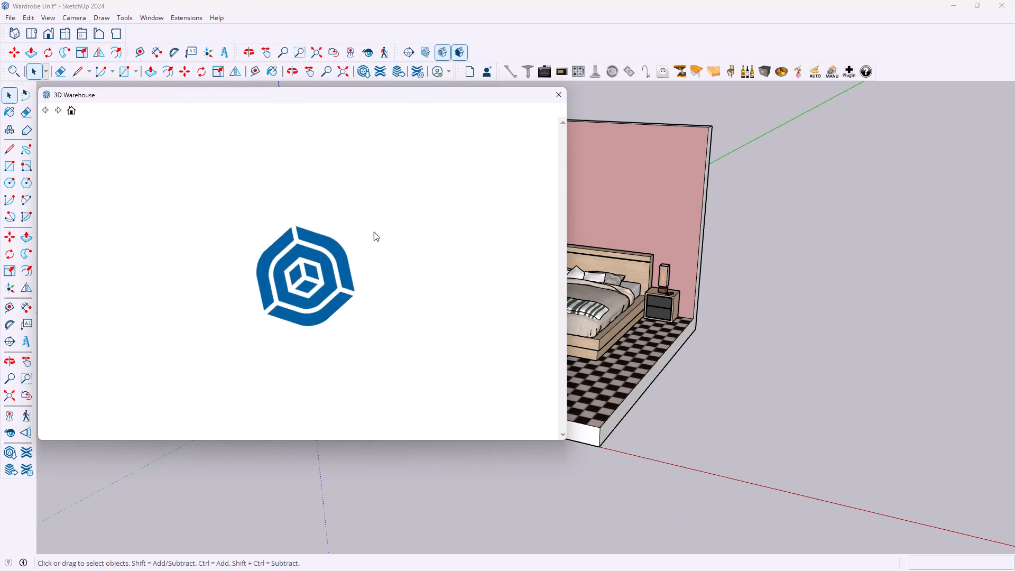
{"action": "left_click", "coordinate": [248, 140]}
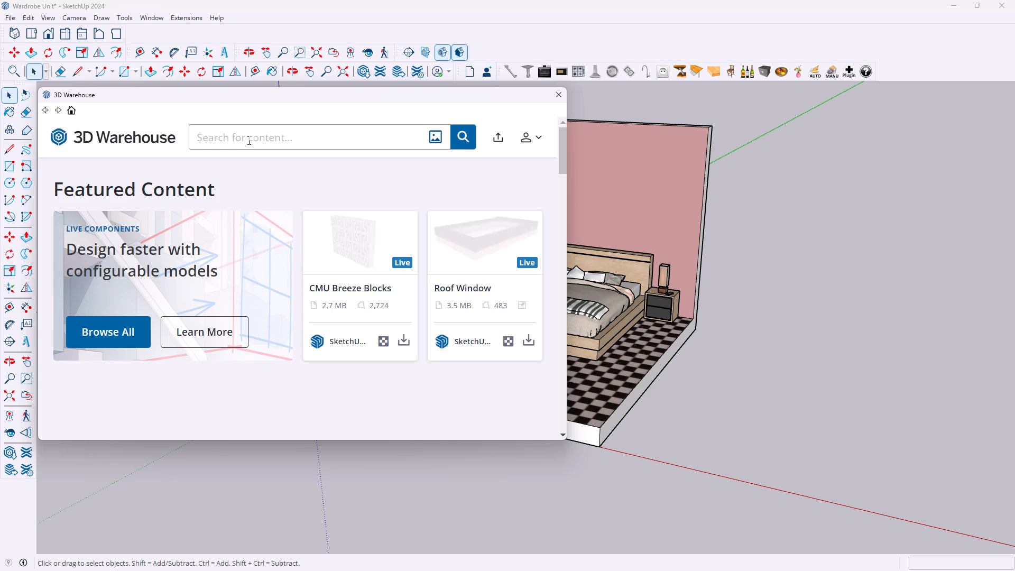
{"action": "type", "text": "window"}
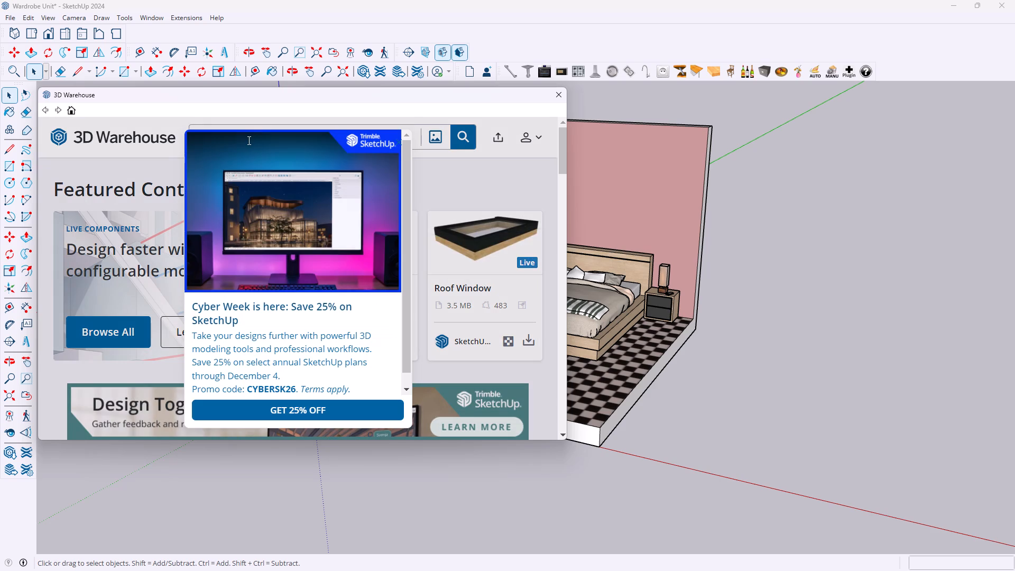
{"action": "key", "text": "Escape"}
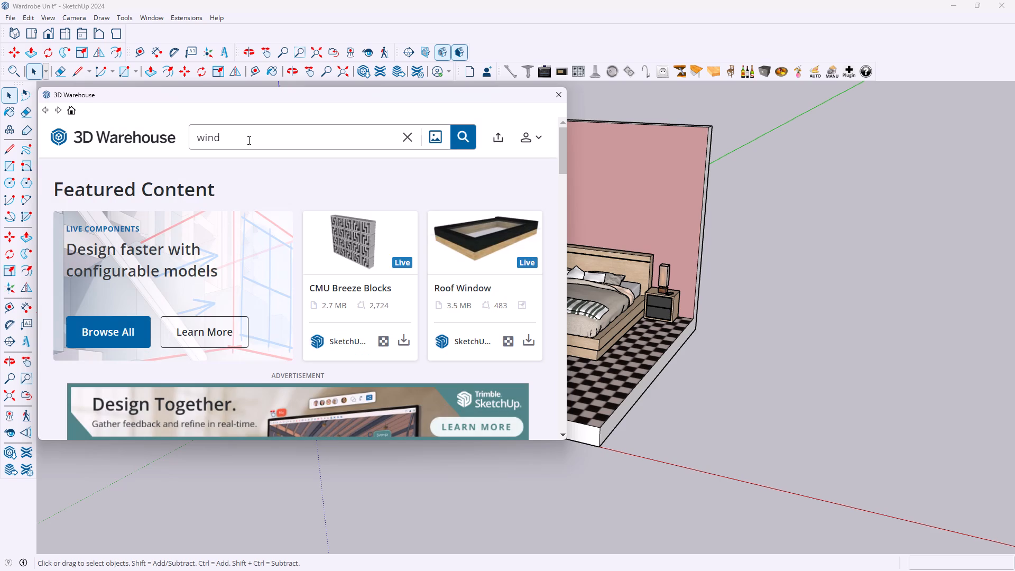
{"action": "type", "text": "ow"}
{"action": "left_click", "coordinate": [248, 140]}
{"action": "key", "text": "o"}
{"action": "key", "text": "w"}
{"action": "key", "text": "Return"}
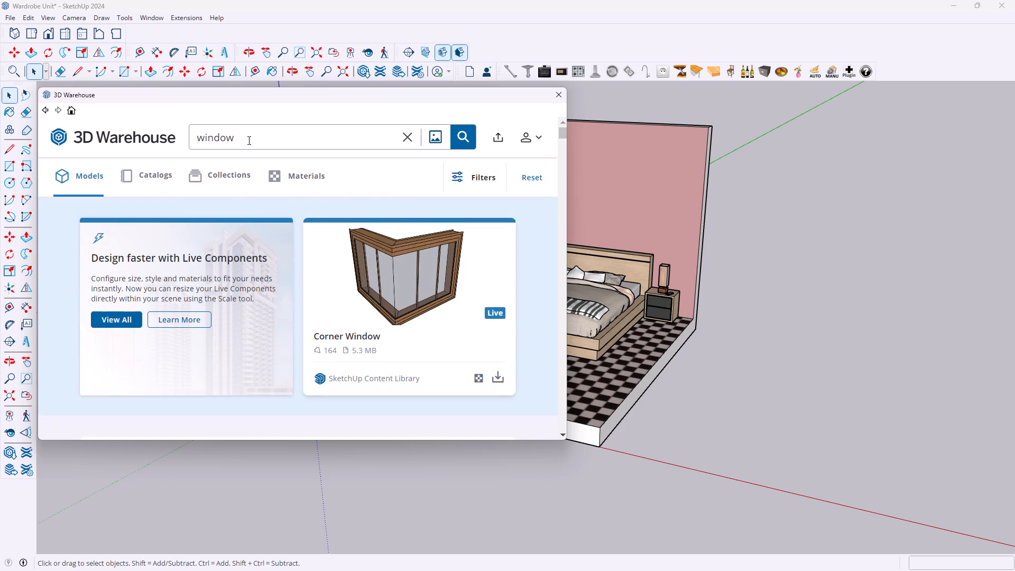
Browse the window search results for a model that suits the wall opening above the desk.
{"action": "scroll", "coordinate": [228, 187], "scroll_direction": "down", "scroll_amount": 5}
{"action": "scroll", "coordinate": [372, 257], "scroll_direction": "down", "scroll_amount": 1}
{"action": "scroll", "coordinate": [346, 265], "scroll_direction": "up", "scroll_amount": 1}
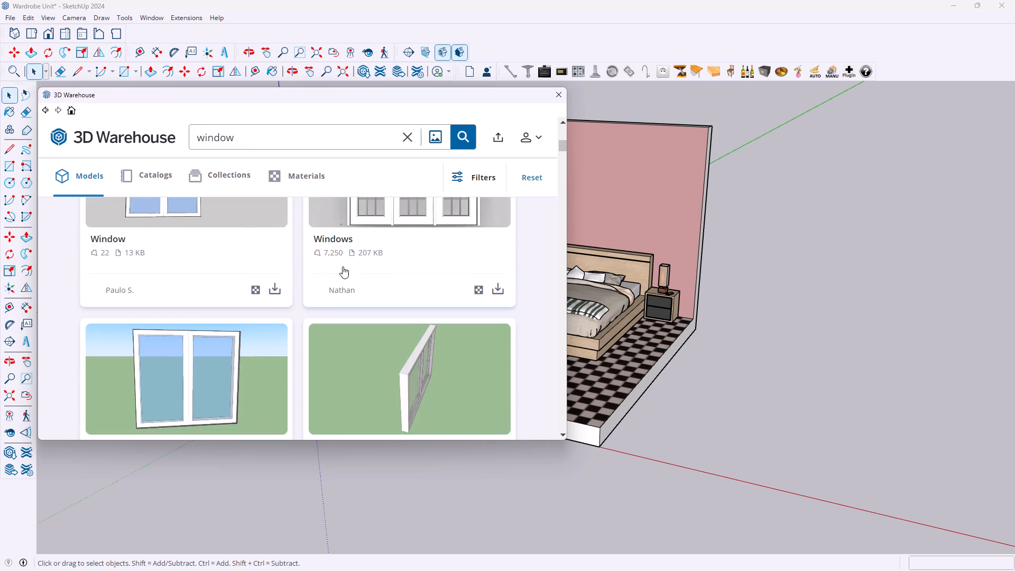
{"action": "scroll", "coordinate": [273, 284], "scroll_direction": "down", "scroll_amount": 3}
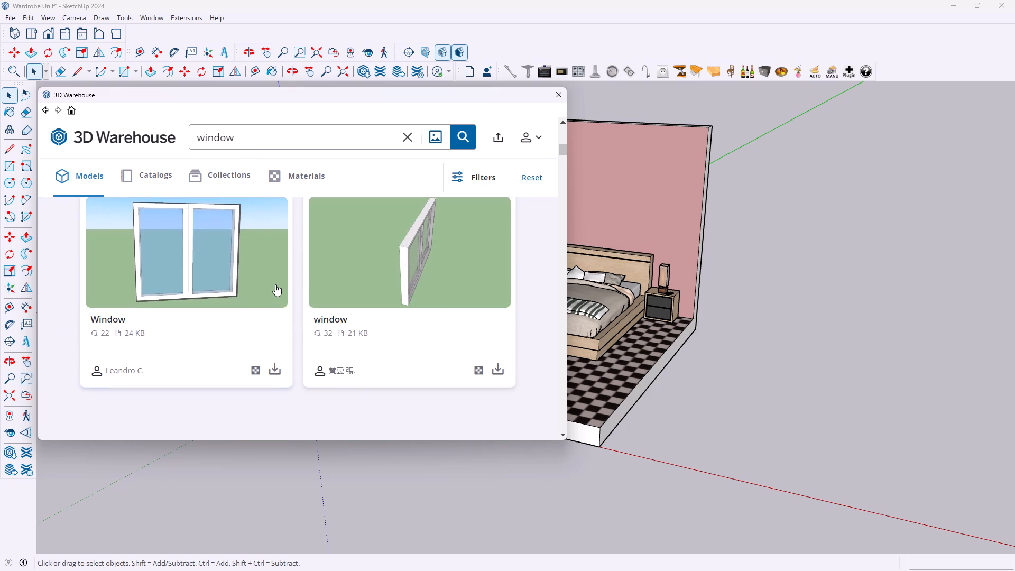
{"action": "scroll", "coordinate": [279, 284], "scroll_direction": "down", "scroll_amount": 12}
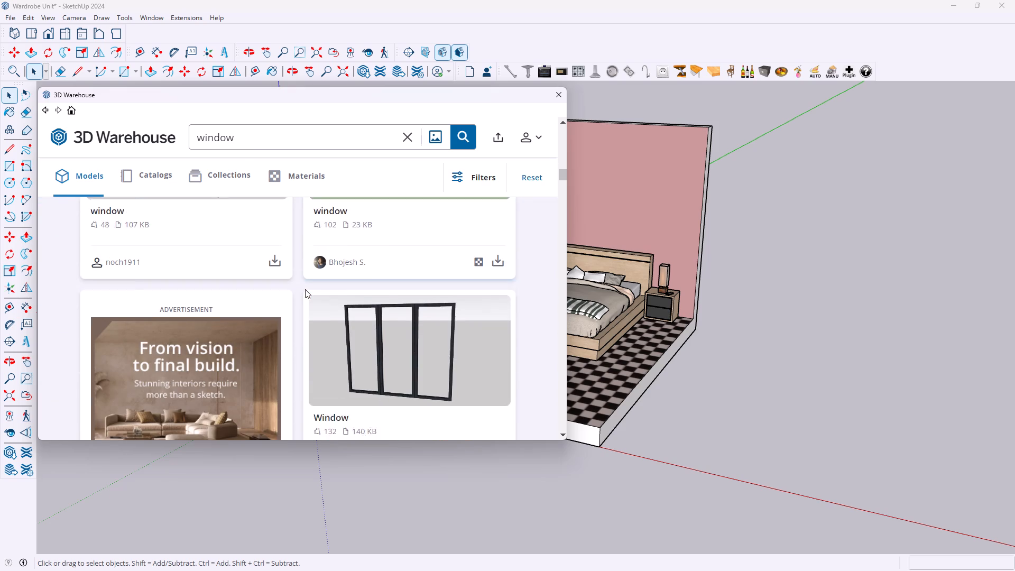
{"action": "scroll", "coordinate": [305, 289], "scroll_direction": "down", "scroll_amount": 1}
{"action": "scroll", "coordinate": [393, 290], "scroll_direction": "down", "scroll_amount": 1}
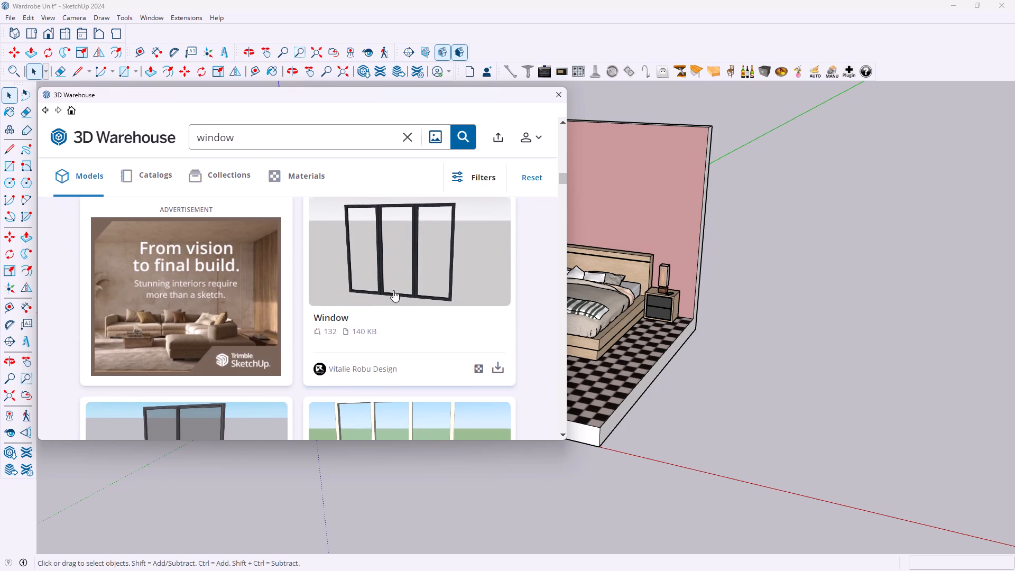
{"action": "scroll", "coordinate": [389, 291], "scroll_direction": "down", "scroll_amount": 3}
{"action": "scroll", "coordinate": [338, 285], "scroll_direction": "down", "scroll_amount": 1}
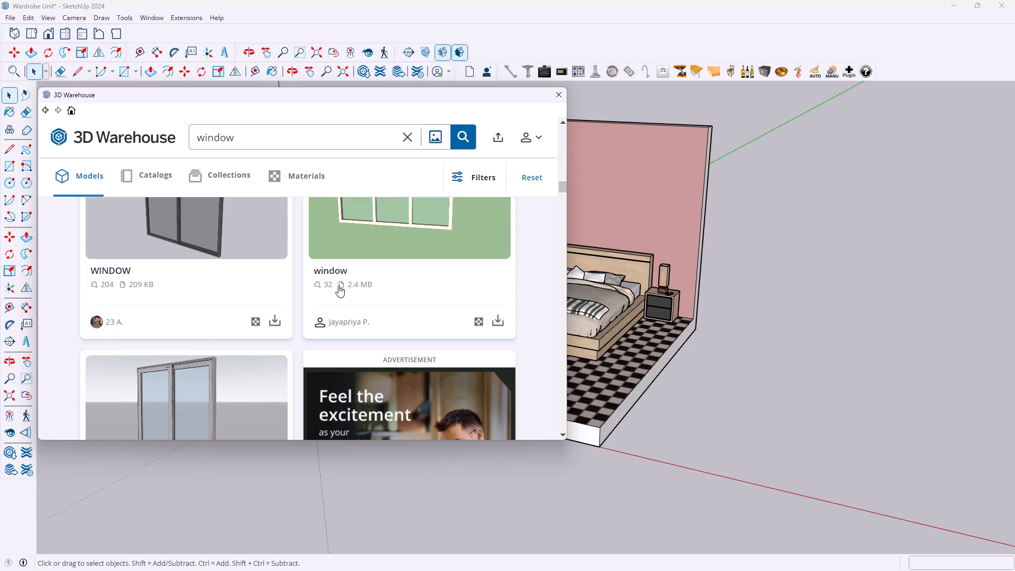
{"action": "scroll", "coordinate": [338, 285], "scroll_direction": "down", "scroll_amount": 5}
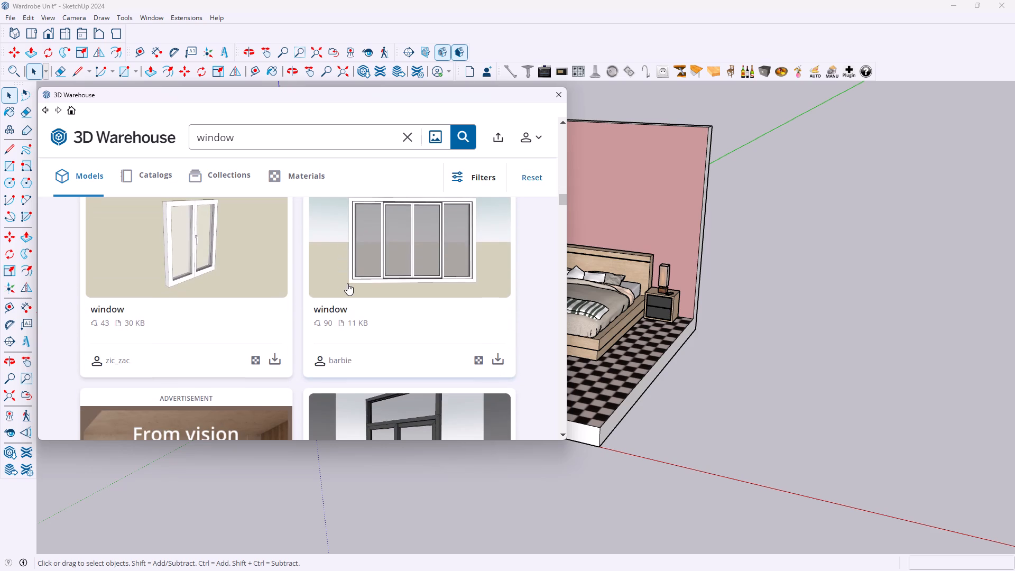
{"action": "scroll", "coordinate": [342, 285], "scroll_direction": "down", "scroll_amount": 11}
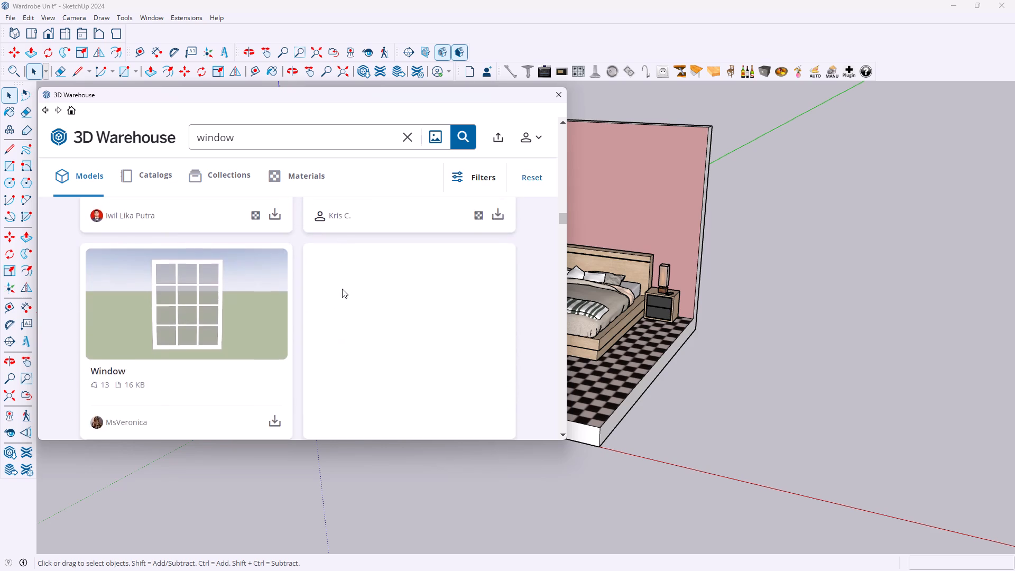
{"action": "scroll", "coordinate": [342, 289], "scroll_direction": "down", "scroll_amount": 8}
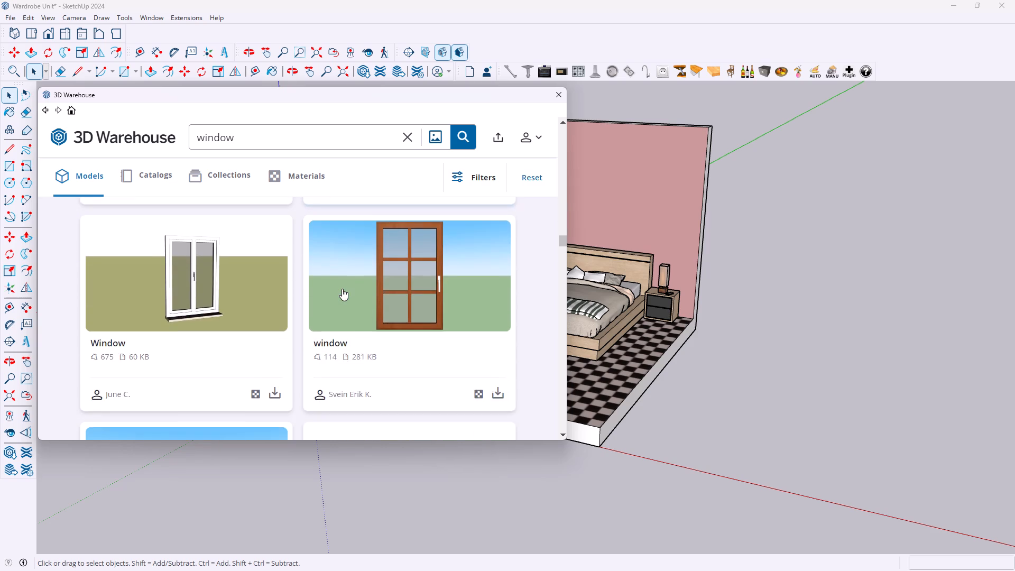
{"action": "scroll", "coordinate": [342, 289], "scroll_direction": "down", "scroll_amount": 8}
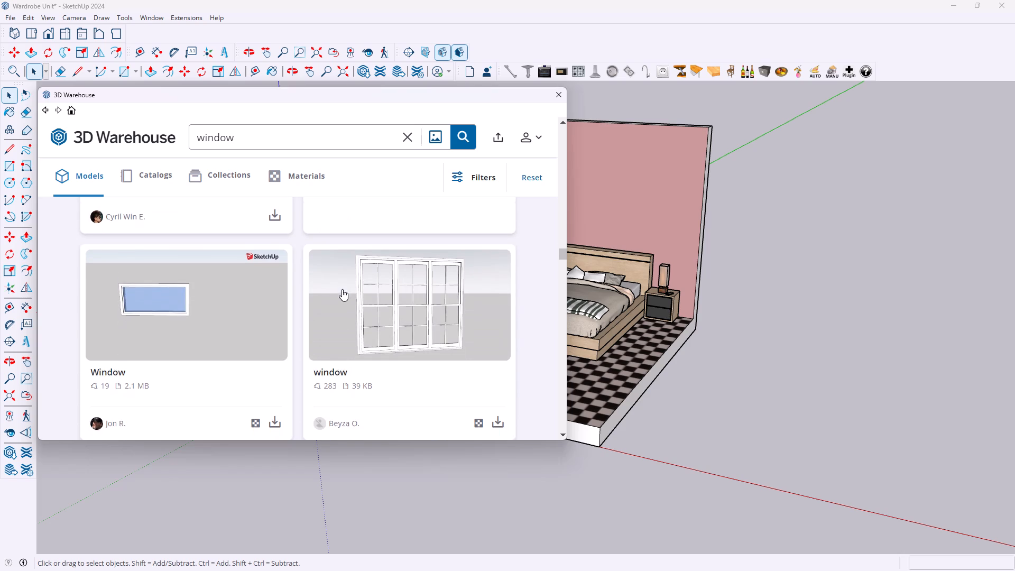
{"action": "scroll", "coordinate": [342, 289], "scroll_direction": "down", "scroll_amount": 13}
{"action": "scroll", "coordinate": [342, 290], "scroll_direction": "up", "scroll_amount": 6}
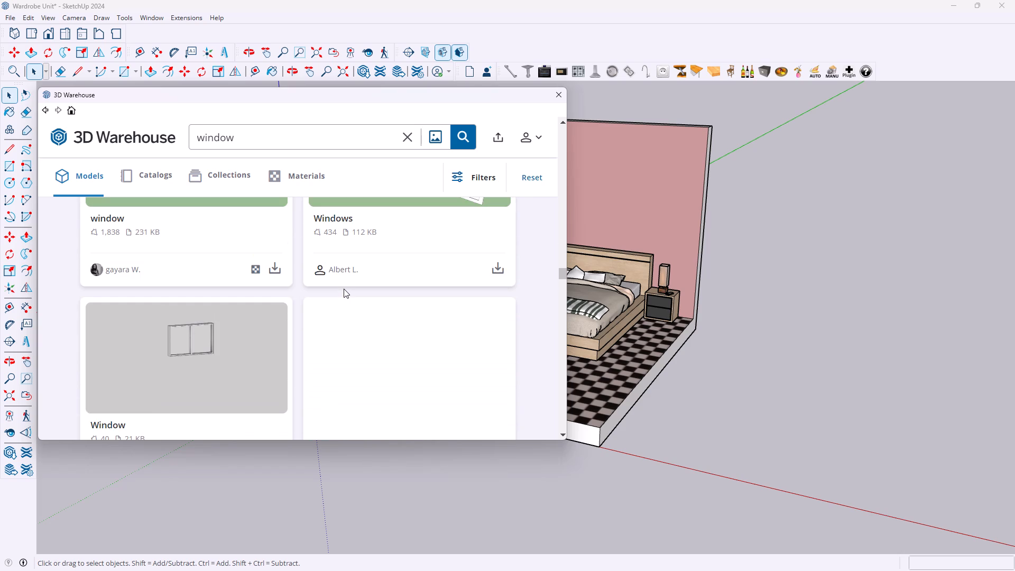
{"action": "scroll", "coordinate": [344, 289], "scroll_direction": "down", "scroll_amount": 6}
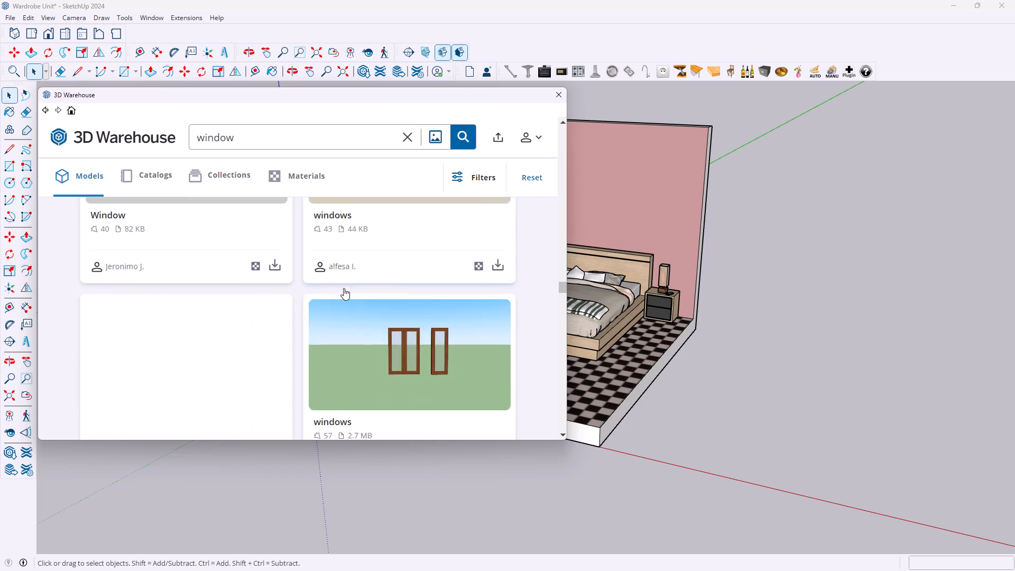
{"action": "scroll", "coordinate": [344, 288], "scroll_direction": "down", "scroll_amount": 8}
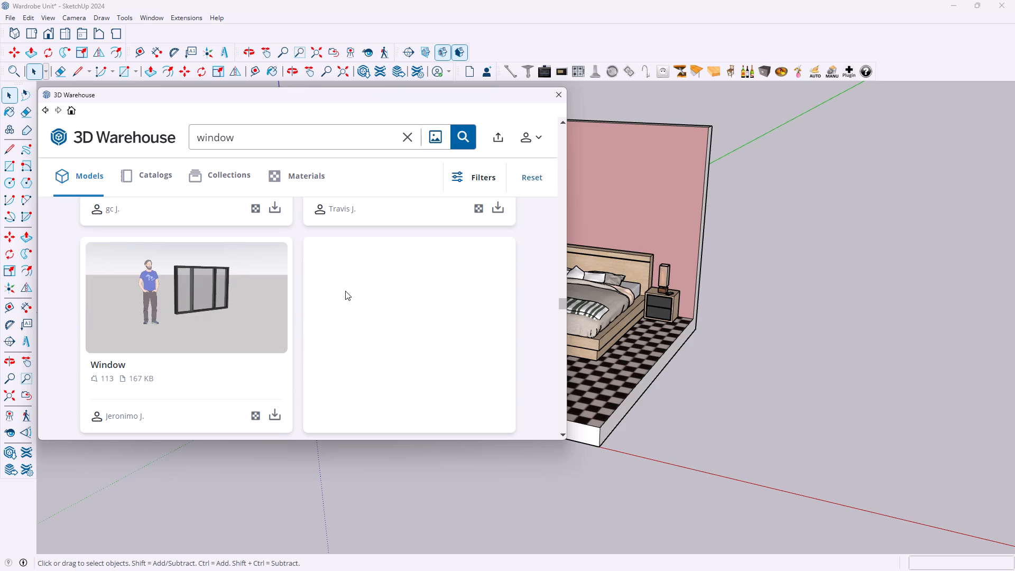
{"action": "scroll", "coordinate": [346, 291], "scroll_direction": "down", "scroll_amount": 10}
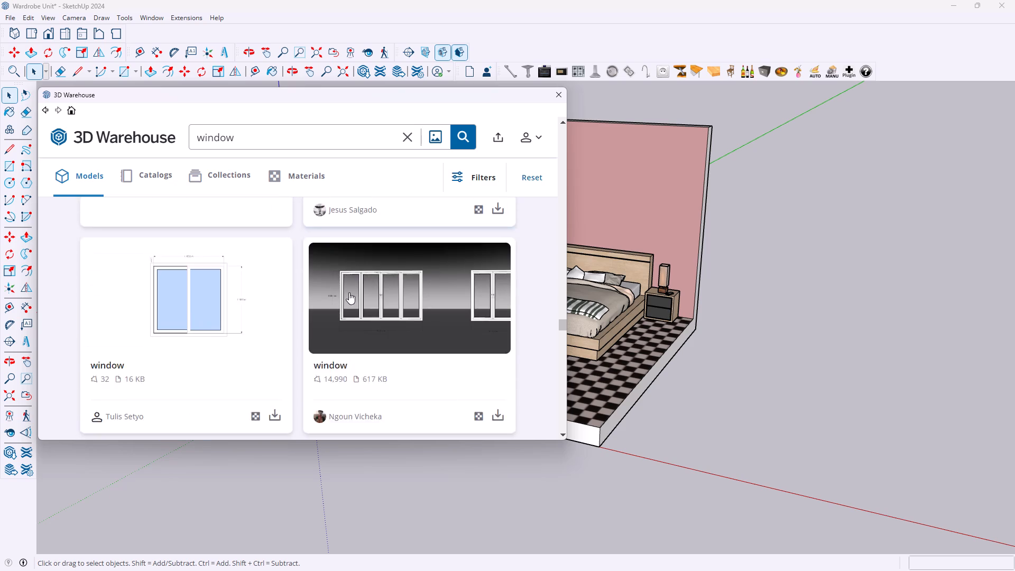
{"action": "scroll", "coordinate": [349, 292], "scroll_direction": "down", "scroll_amount": 2}
{"action": "scroll", "coordinate": [349, 292], "scroll_direction": "up", "scroll_amount": 2}
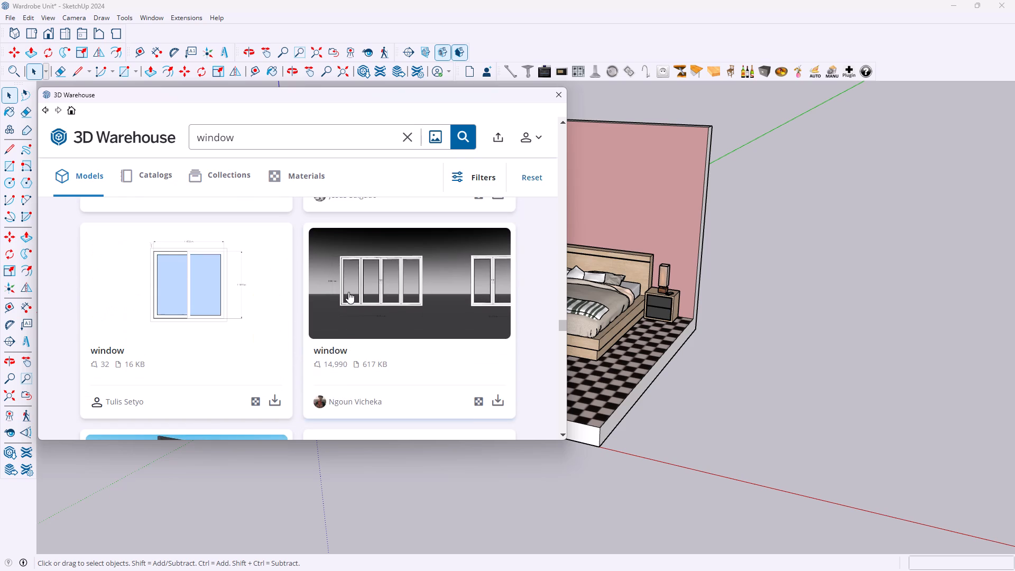
{"action": "scroll", "coordinate": [350, 291], "scroll_direction": "down", "scroll_amount": 2}
{"action": "scroll", "coordinate": [334, 299], "scroll_direction": "up", "scroll_amount": 2}
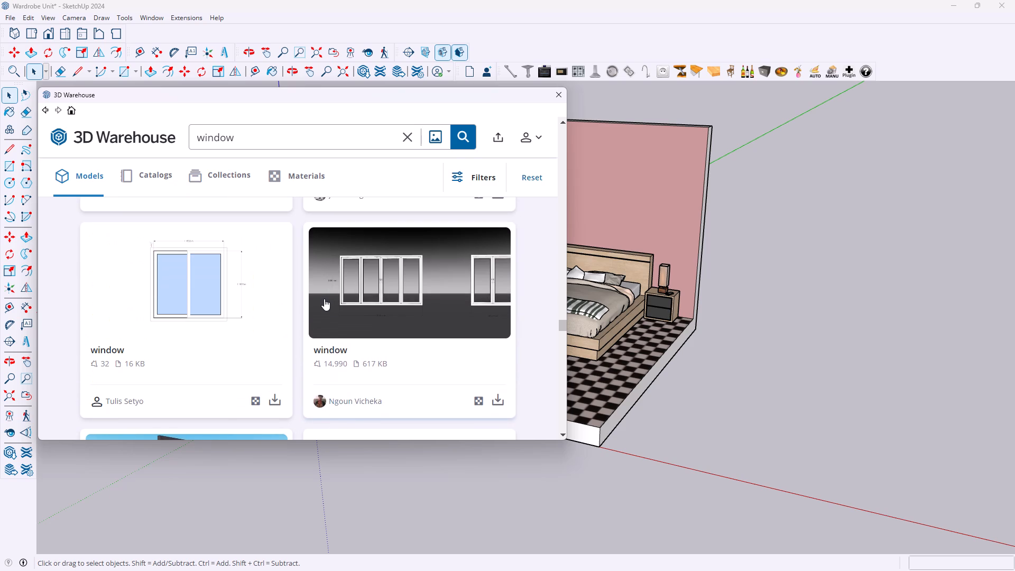
{"action": "scroll", "coordinate": [323, 301], "scroll_direction": "down", "scroll_amount": 3}
{"action": "scroll", "coordinate": [298, 295], "scroll_direction": "up", "scroll_amount": 3}
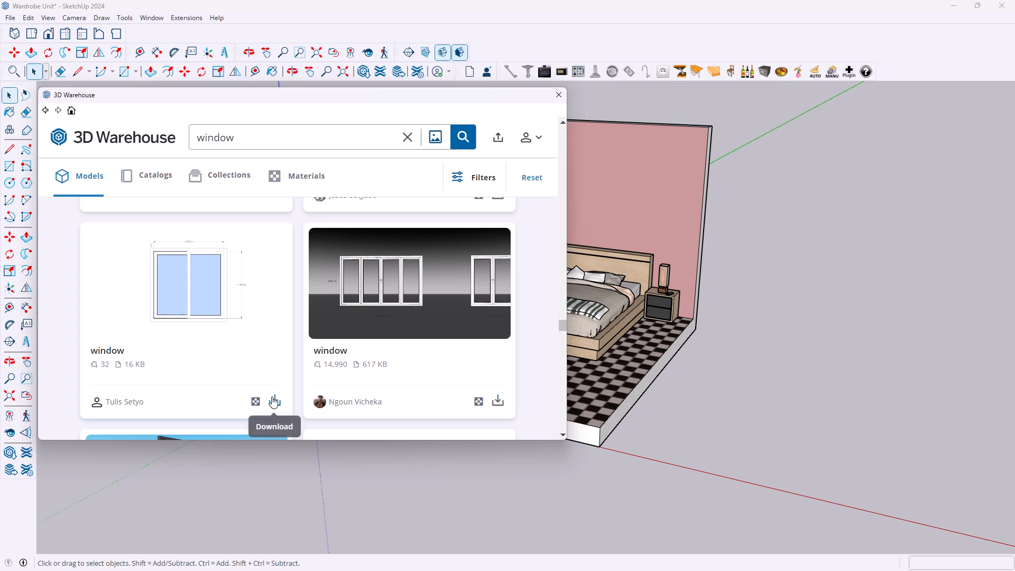
Download the 16 KB two-pane blue-glass window with dimension lines directly into the model.
{"action": "left_click", "coordinate": [274, 398]}
{"action": "left_click", "coordinate": [254, 280]}
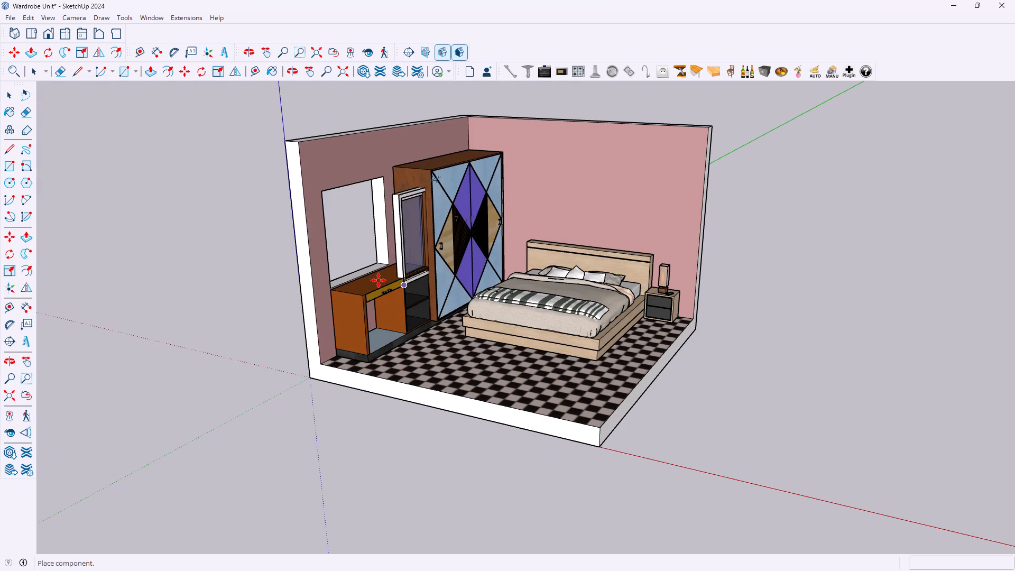
Place the window in the opening above the desk, at the opening's bottom corner nearest the wardrobe on the wall's outer face.
{"action": "scroll", "coordinate": [334, 278], "scroll_direction": "up", "scroll_amount": 9}
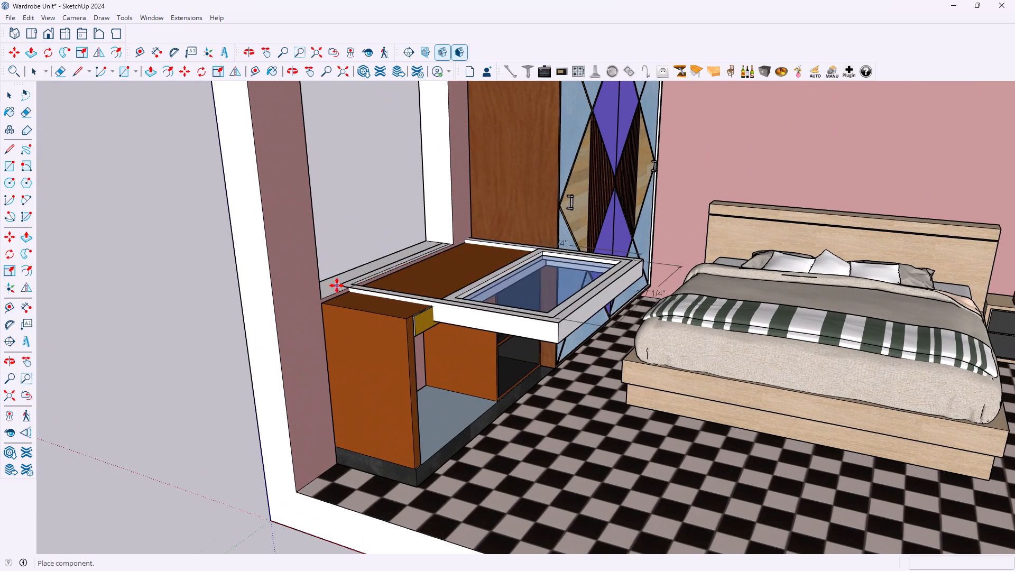
{"action": "scroll", "coordinate": [321, 285], "scroll_direction": "up", "scroll_amount": 2}
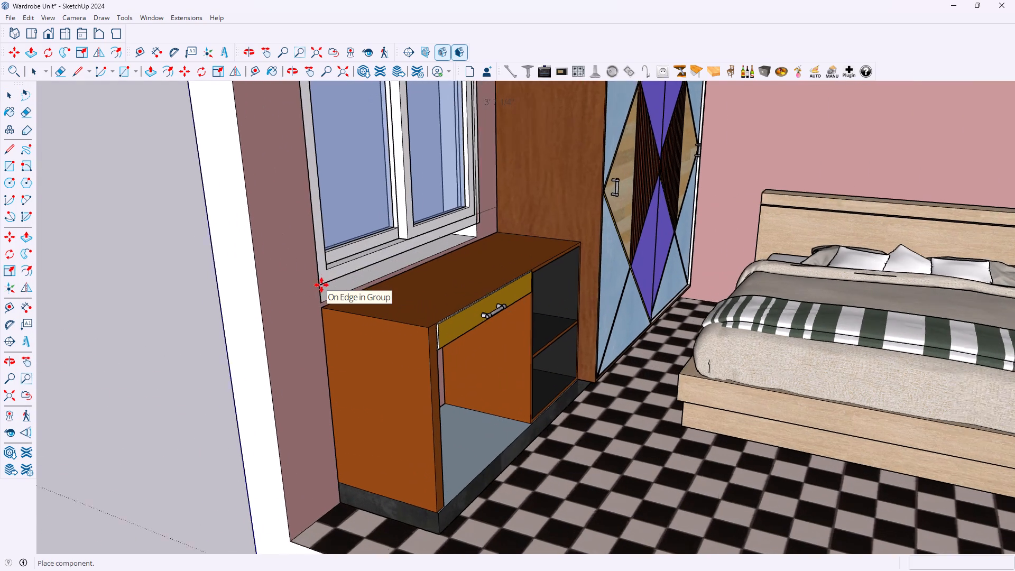
{"action": "scroll", "coordinate": [321, 285], "scroll_direction": "up", "scroll_amount": 1}
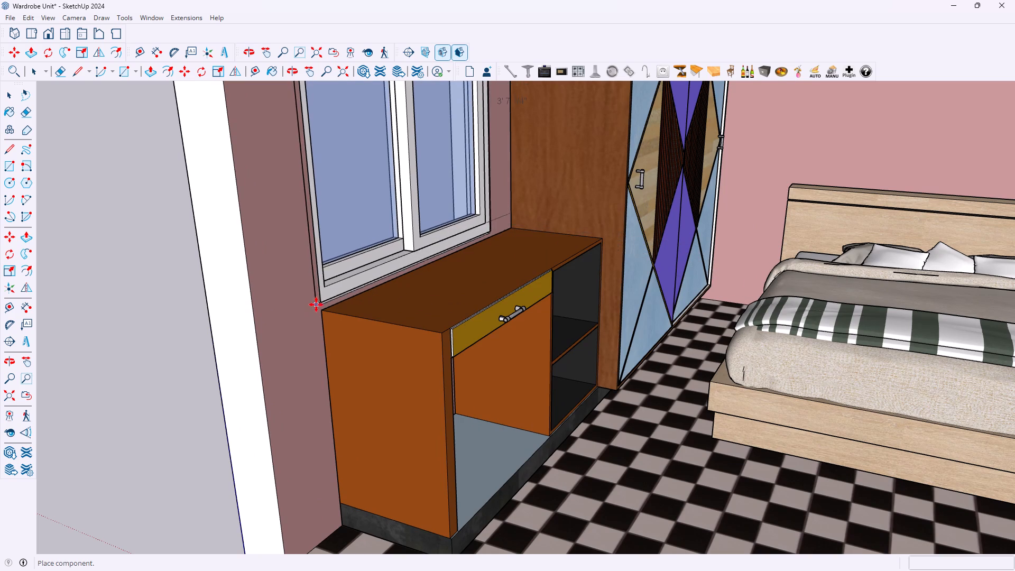
{"action": "middle_click_drag", "start_coordinate": [353, 303], "coordinate": [369, 300]}
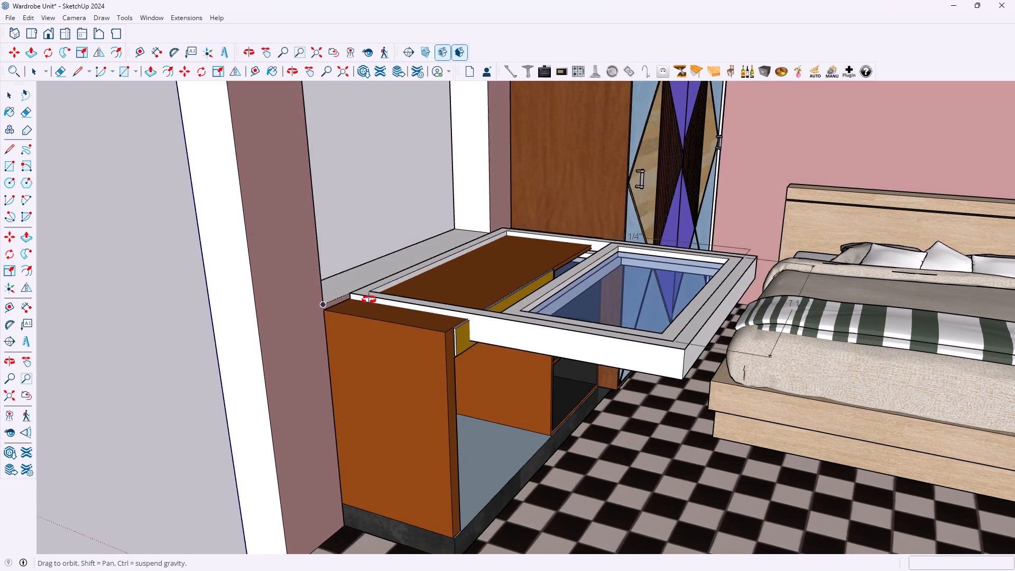
{"action": "middle_click_drag", "start_coordinate": [369, 300], "coordinate": [631, 287]}
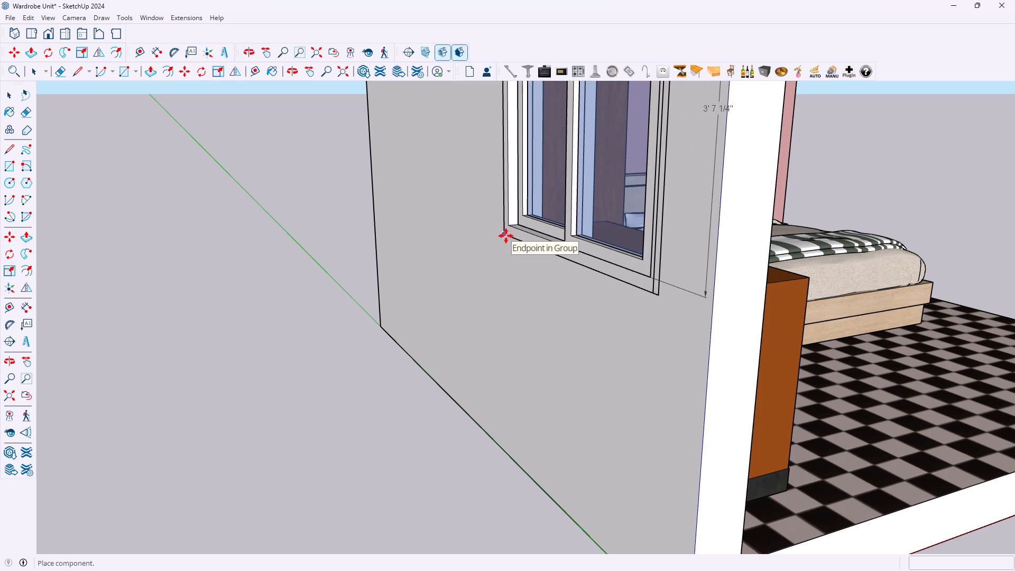
{"action": "left_click", "coordinate": [506, 236]}
Scale the window's height upward by a factor of about 1.02 so its frame meets the opening's top edge.
{"action": "scroll", "coordinate": [605, 251], "scroll_direction": "down", "scroll_amount": 2}
{"action": "middle_click_drag", "start_coordinate": [610, 253], "coordinate": [776, 278]}
{"action": "scroll", "coordinate": [723, 204], "scroll_direction": "down", "scroll_amount": 4}
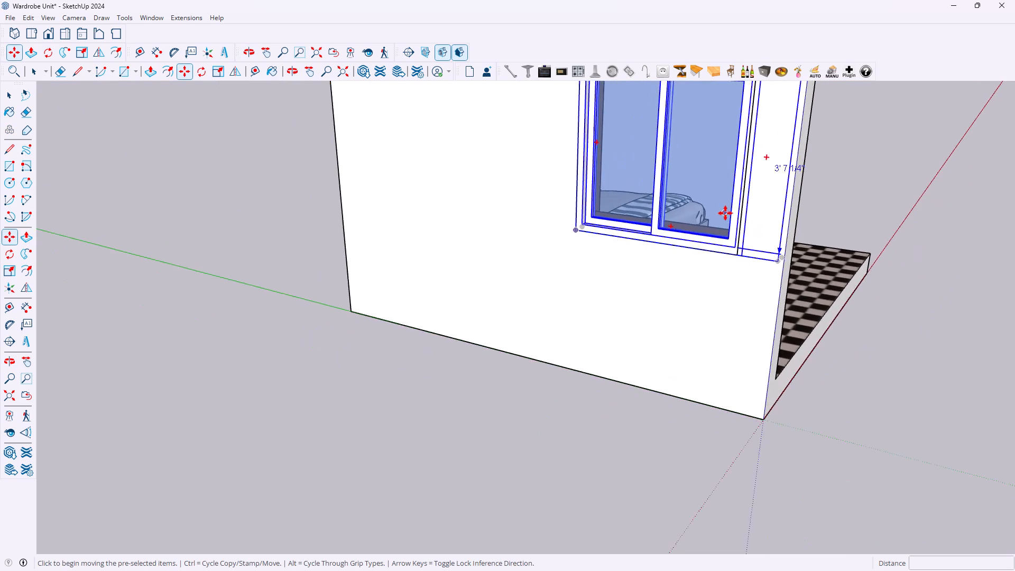
{"action": "scroll", "coordinate": [725, 213], "scroll_direction": "down", "scroll_amount": 7}
{"action": "scroll", "coordinate": [761, 110], "scroll_direction": "up", "scroll_amount": 17}
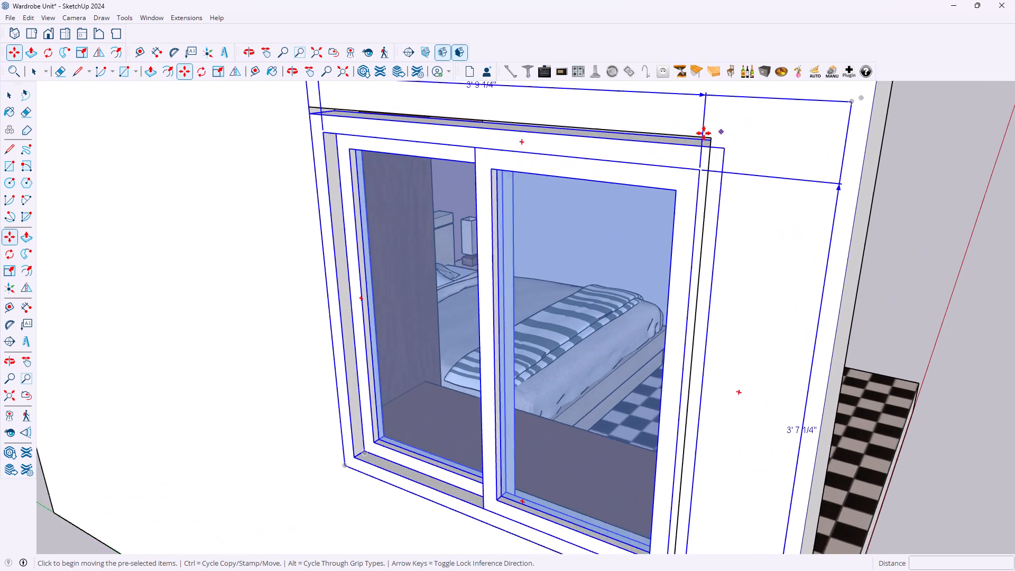
{"action": "scroll", "coordinate": [704, 133], "scroll_direction": "up", "scroll_amount": 1}
{"action": "key", "text": "s"}
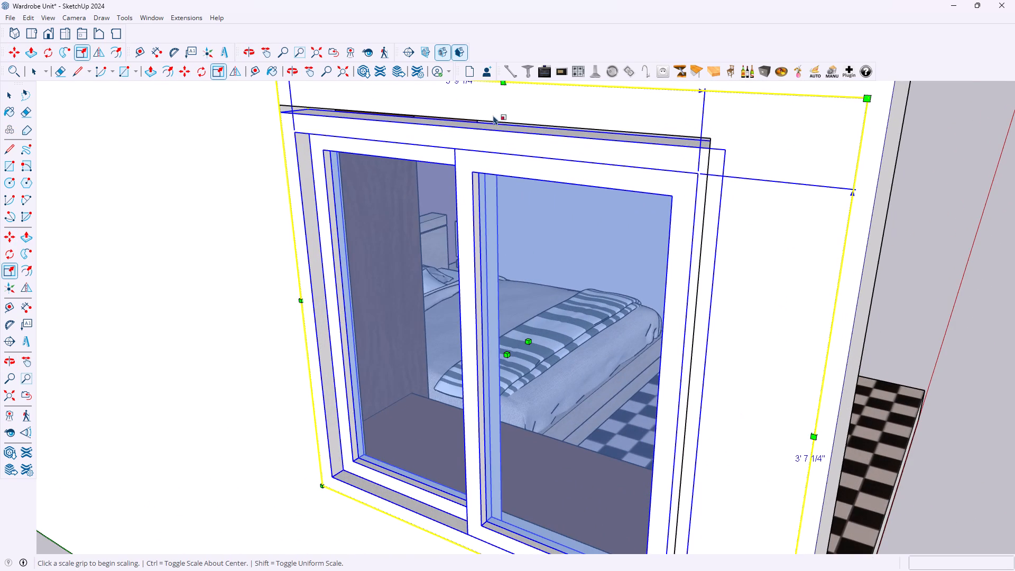
{"action": "scroll", "coordinate": [499, 114], "scroll_direction": "down", "scroll_amount": 13}
{"action": "scroll", "coordinate": [499, 103], "scroll_direction": "up", "scroll_amount": 10}
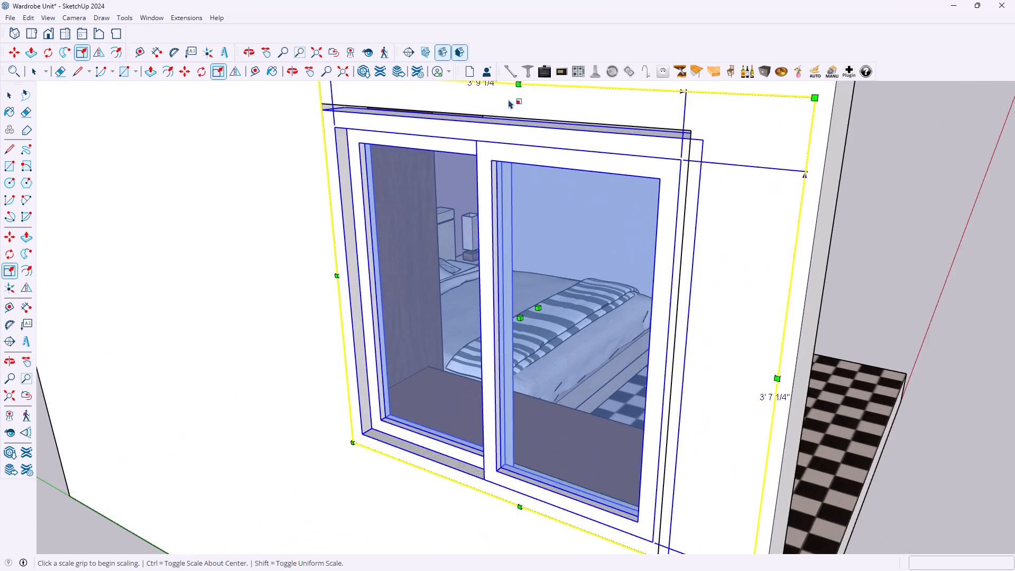
{"action": "scroll", "coordinate": [509, 99], "scroll_direction": "up", "scroll_amount": 5}
{"action": "scroll", "coordinate": [648, 126], "scroll_direction": "up", "scroll_amount": 4}
{"action": "scroll", "coordinate": [750, 150], "scroll_direction": "down", "scroll_amount": 3}
{"action": "middle_click_drag", "start_coordinate": [350, 109], "coordinate": [520, 86]}
{"action": "scroll", "coordinate": [189, 142], "scroll_direction": "down", "scroll_amount": 4}
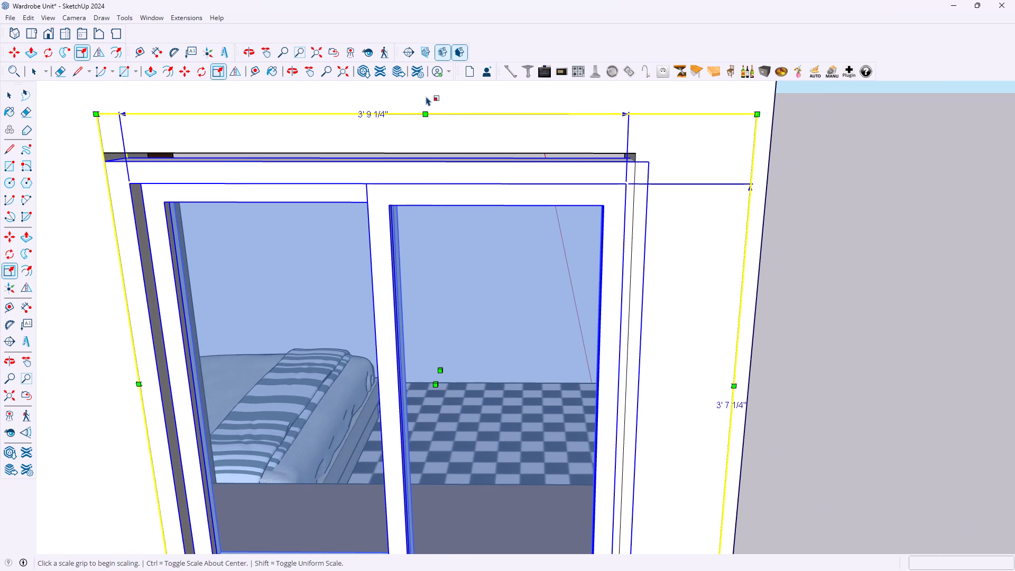
{"action": "middle_click_drag", "start_coordinate": [427, 100], "coordinate": [680, 122]}
{"action": "middle_click_drag", "start_coordinate": [650, 130], "coordinate": [645, 136]}
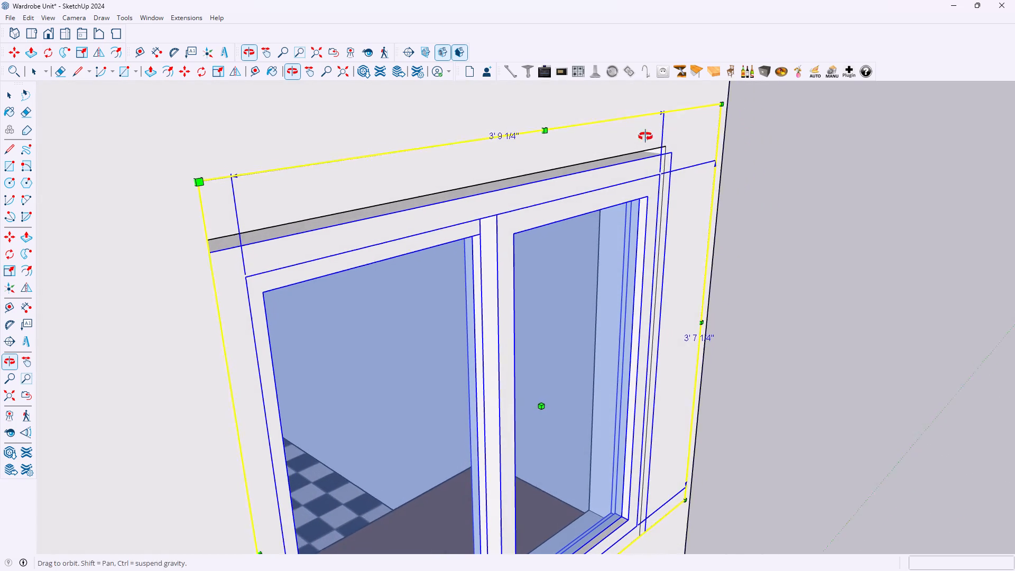
{"action": "middle_click_drag", "start_coordinate": [645, 136], "coordinate": [645, 144]}
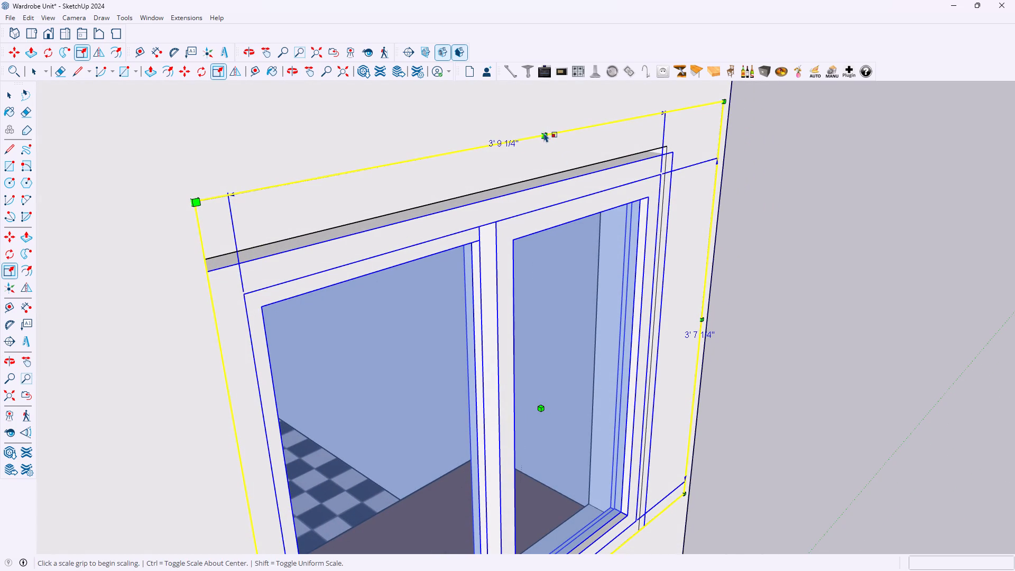
{"action": "left_click", "coordinate": [544, 133]}
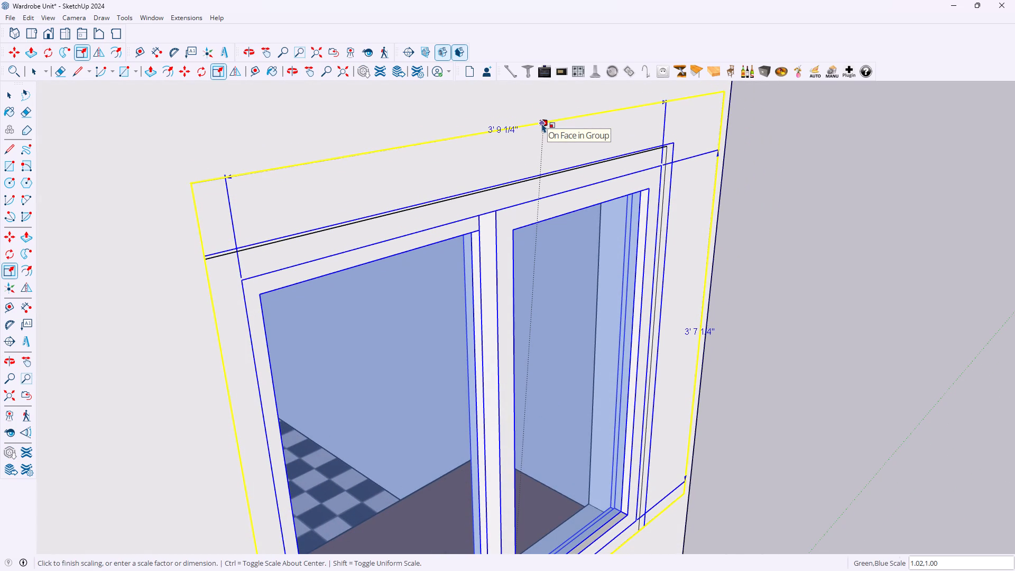
{"action": "left_click", "coordinate": [542, 123]}
Scale the window uniformly by about 0.97 from its top corner farthest from the wardrobe.
{"action": "scroll", "coordinate": [474, 195], "scroll_direction": "down", "scroll_amount": 4}
{"action": "middle_click_drag", "start_coordinate": [505, 243], "coordinate": [438, 158]}
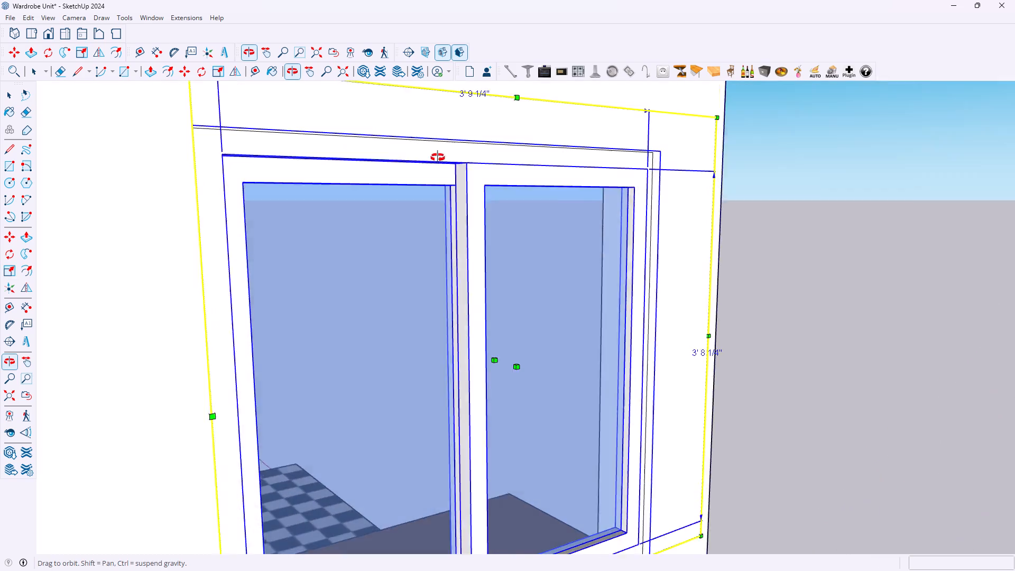
{"action": "middle_click_drag", "start_coordinate": [438, 158], "coordinate": [257, 165]}
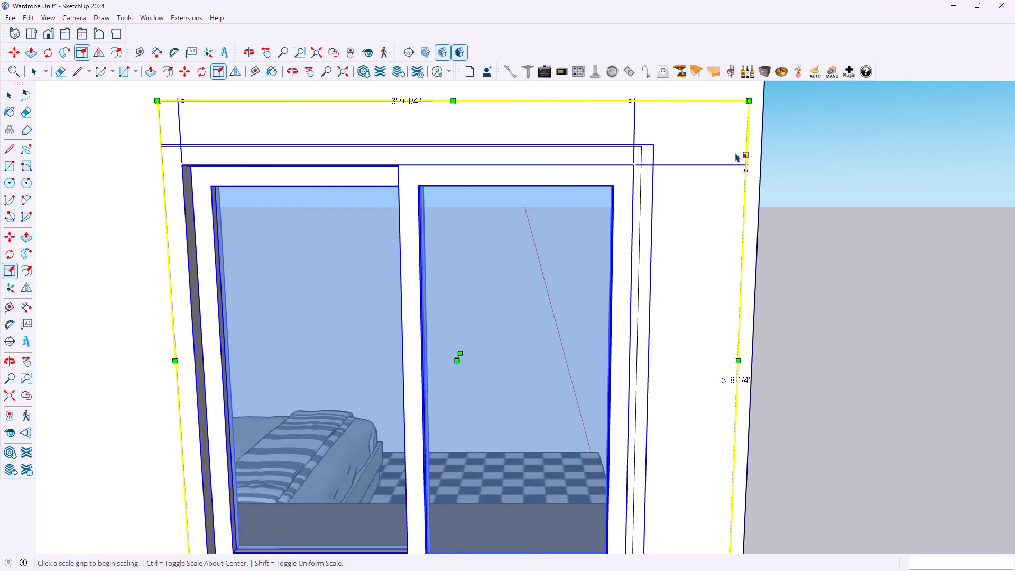
{"action": "left_click", "coordinate": [751, 98]}
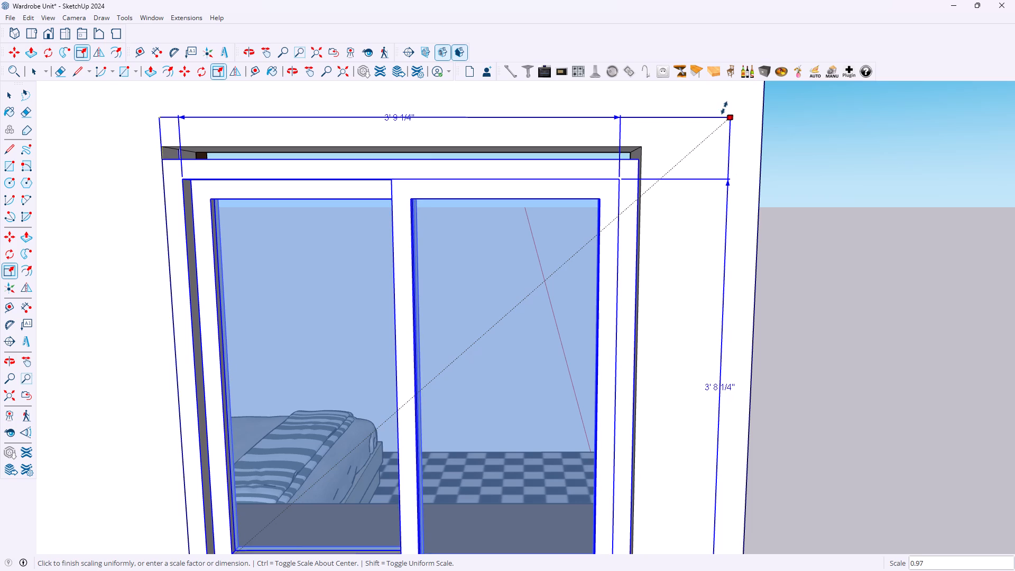
{"action": "left_click", "coordinate": [724, 108]}
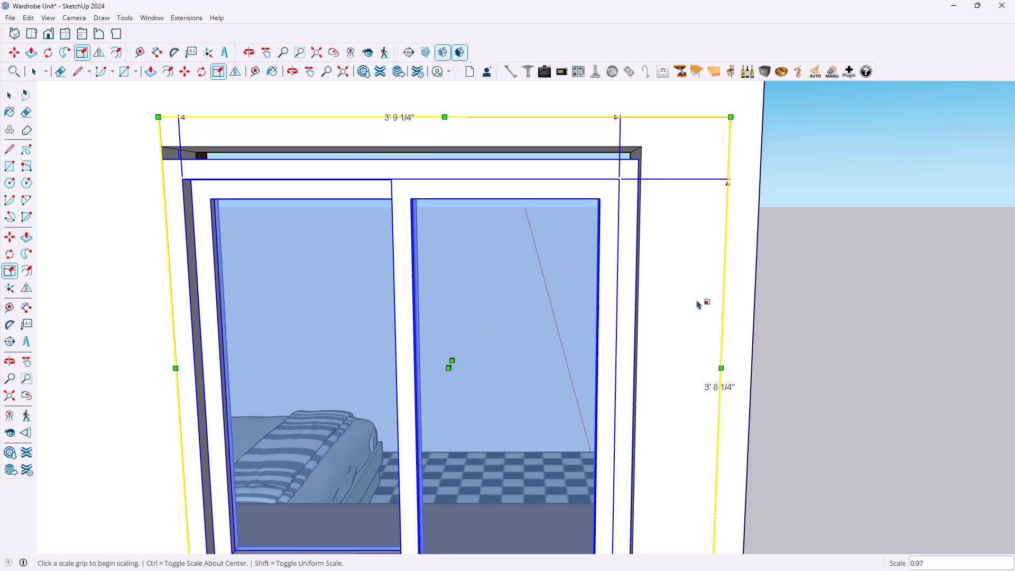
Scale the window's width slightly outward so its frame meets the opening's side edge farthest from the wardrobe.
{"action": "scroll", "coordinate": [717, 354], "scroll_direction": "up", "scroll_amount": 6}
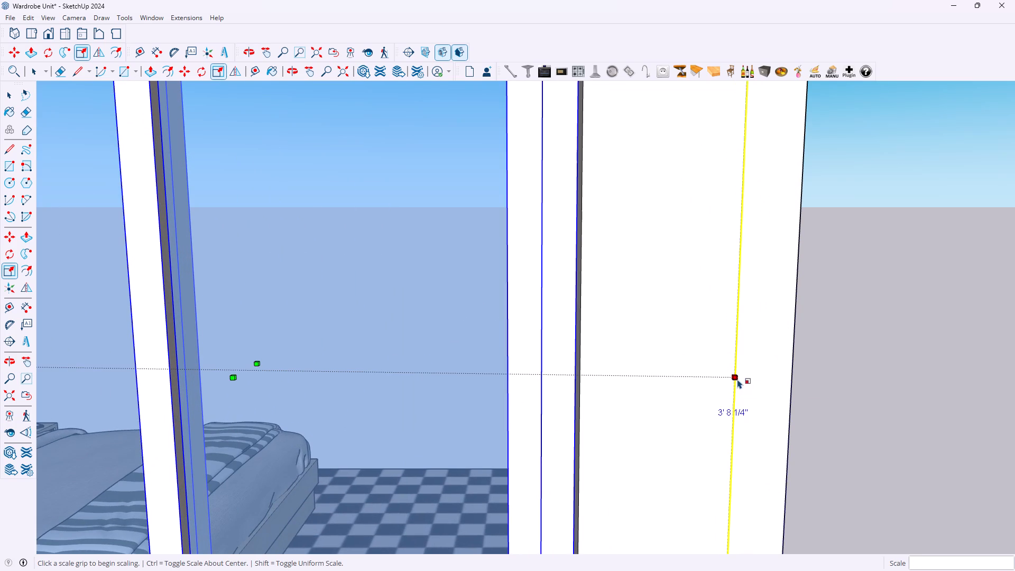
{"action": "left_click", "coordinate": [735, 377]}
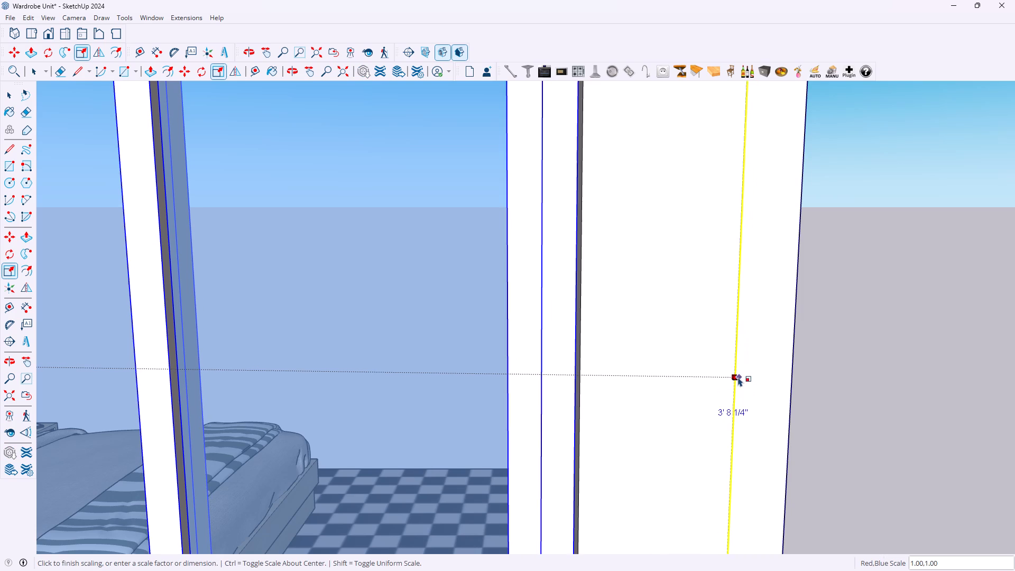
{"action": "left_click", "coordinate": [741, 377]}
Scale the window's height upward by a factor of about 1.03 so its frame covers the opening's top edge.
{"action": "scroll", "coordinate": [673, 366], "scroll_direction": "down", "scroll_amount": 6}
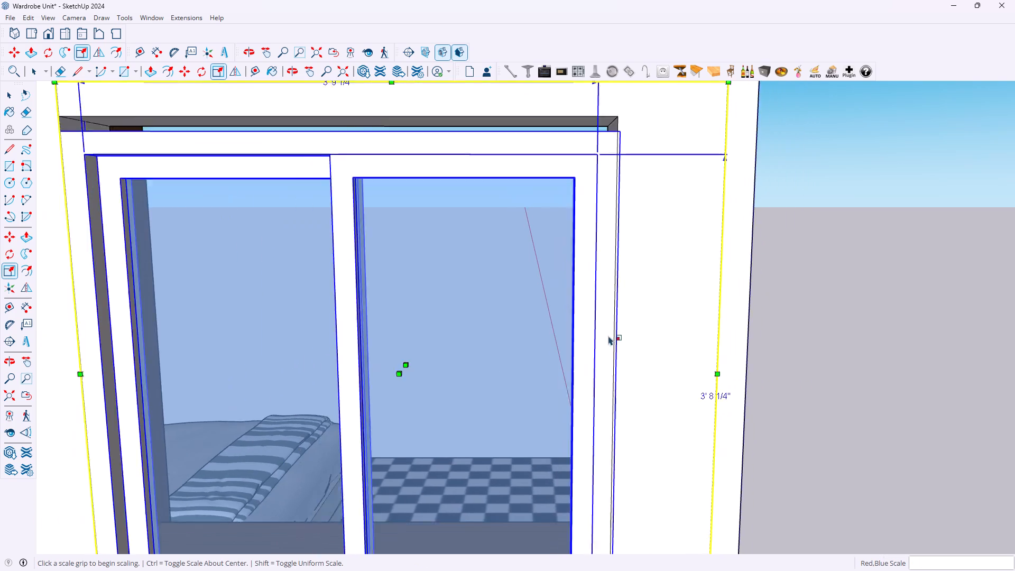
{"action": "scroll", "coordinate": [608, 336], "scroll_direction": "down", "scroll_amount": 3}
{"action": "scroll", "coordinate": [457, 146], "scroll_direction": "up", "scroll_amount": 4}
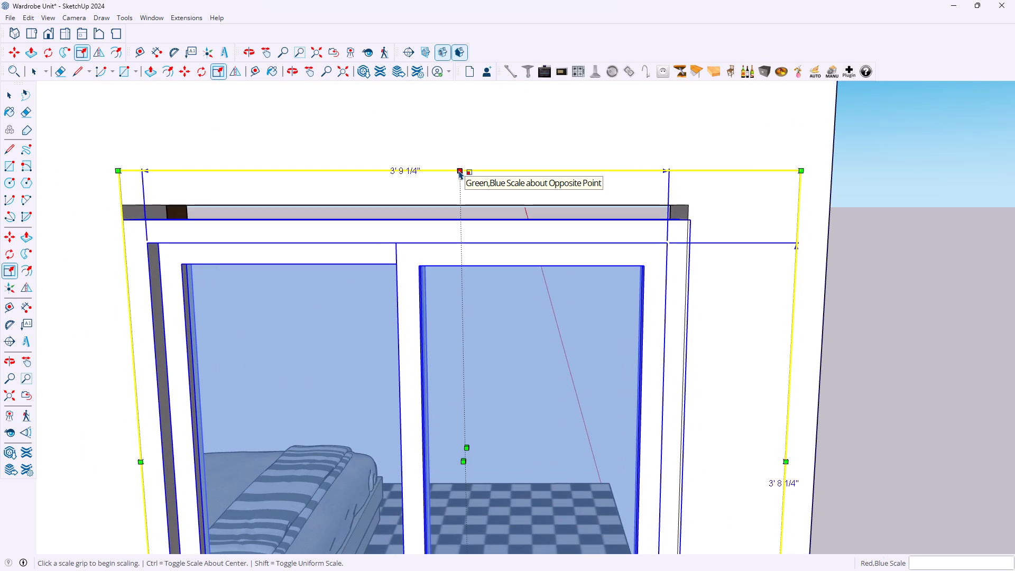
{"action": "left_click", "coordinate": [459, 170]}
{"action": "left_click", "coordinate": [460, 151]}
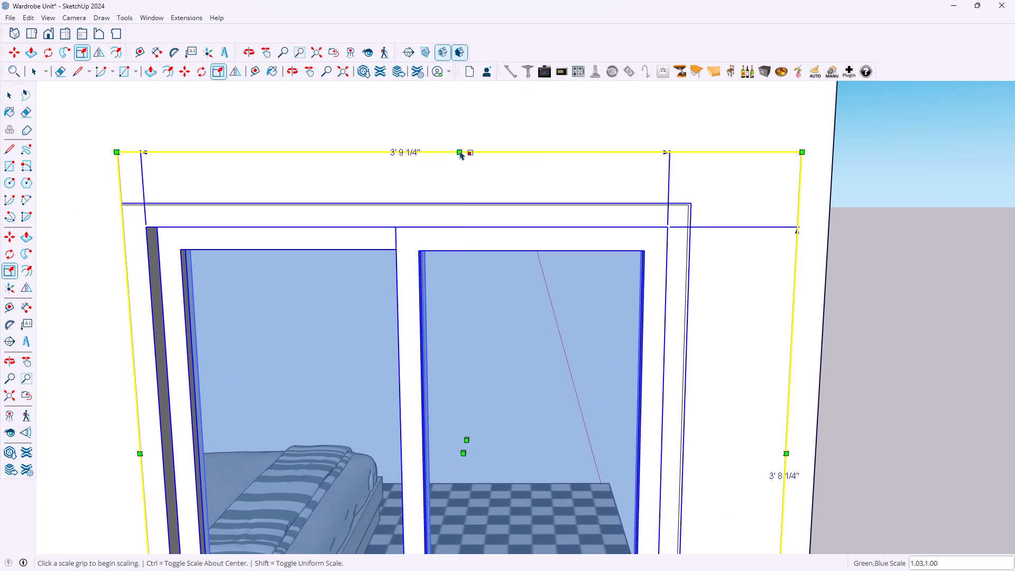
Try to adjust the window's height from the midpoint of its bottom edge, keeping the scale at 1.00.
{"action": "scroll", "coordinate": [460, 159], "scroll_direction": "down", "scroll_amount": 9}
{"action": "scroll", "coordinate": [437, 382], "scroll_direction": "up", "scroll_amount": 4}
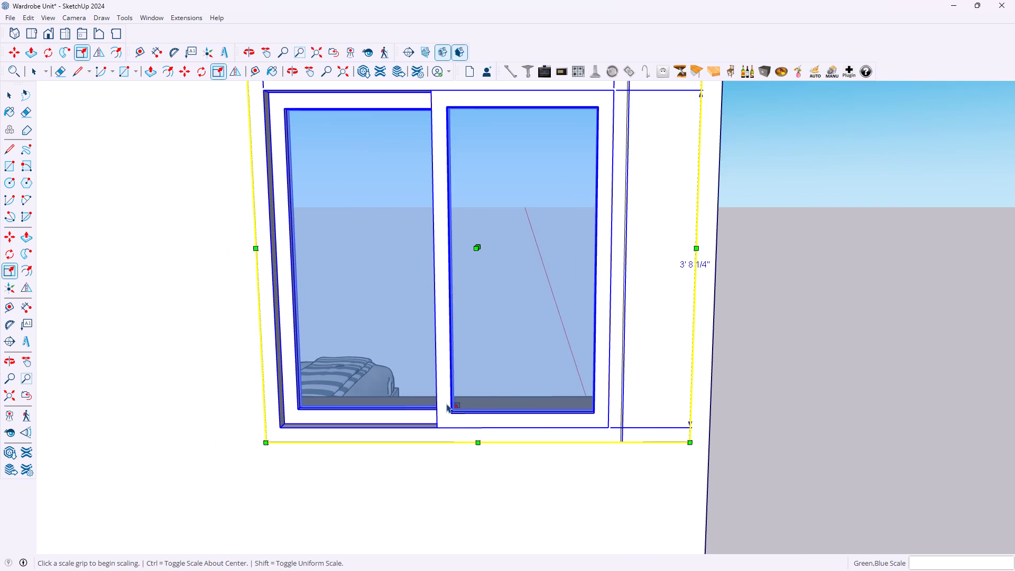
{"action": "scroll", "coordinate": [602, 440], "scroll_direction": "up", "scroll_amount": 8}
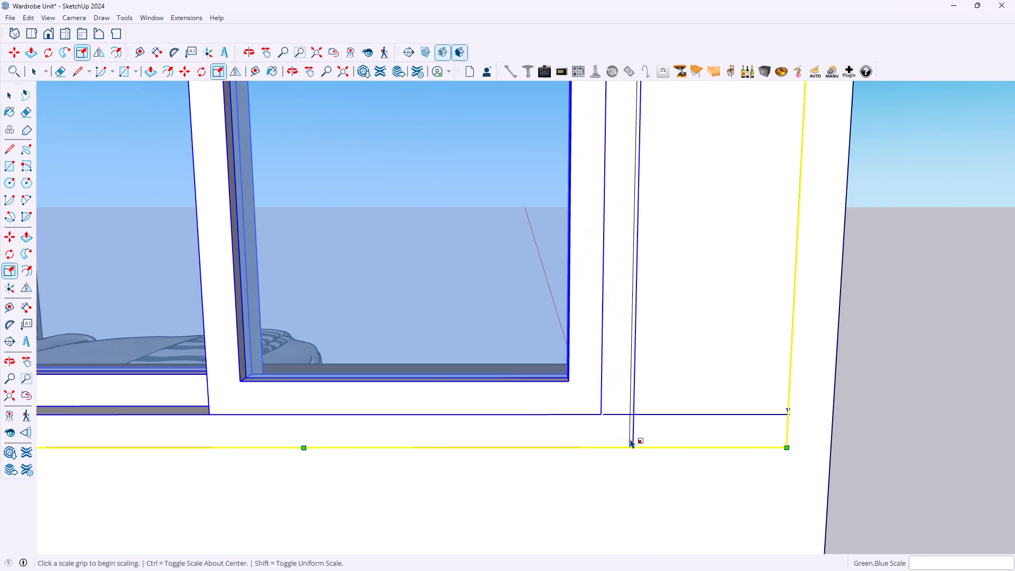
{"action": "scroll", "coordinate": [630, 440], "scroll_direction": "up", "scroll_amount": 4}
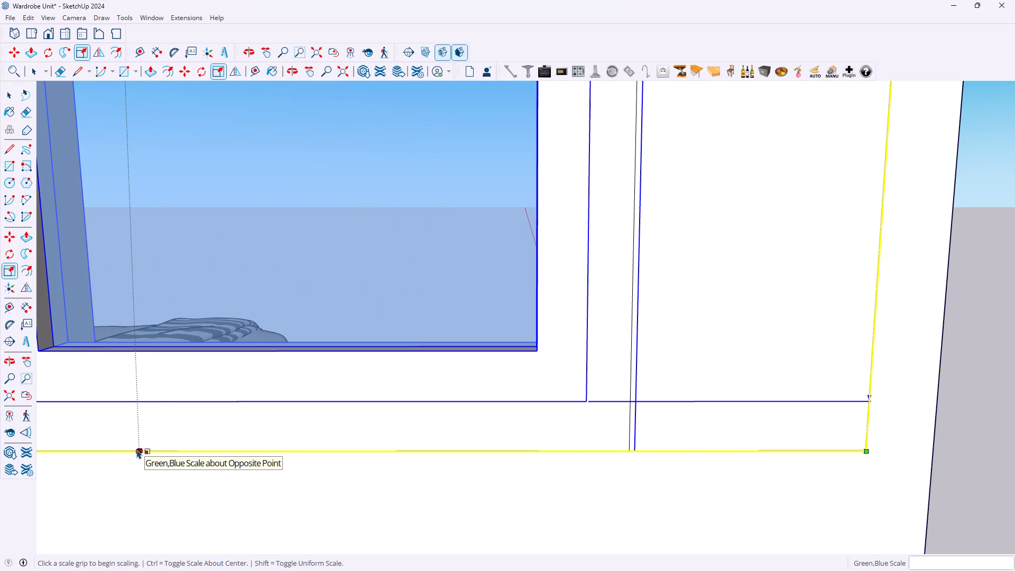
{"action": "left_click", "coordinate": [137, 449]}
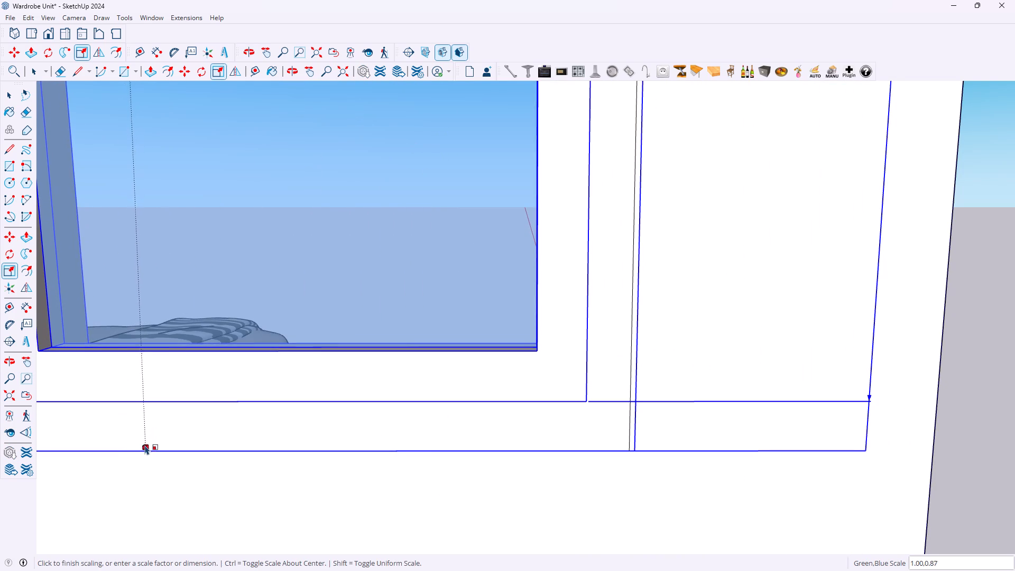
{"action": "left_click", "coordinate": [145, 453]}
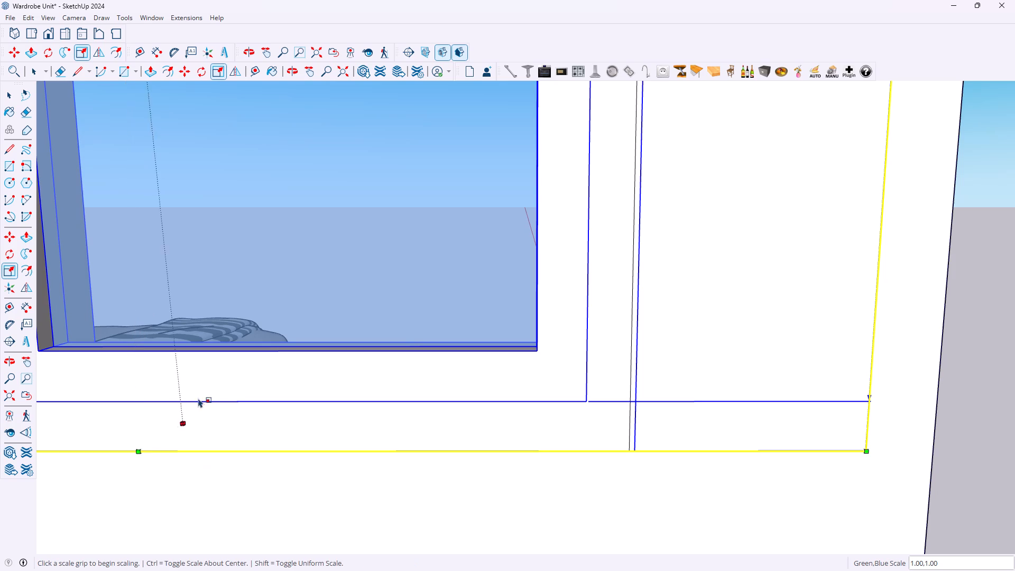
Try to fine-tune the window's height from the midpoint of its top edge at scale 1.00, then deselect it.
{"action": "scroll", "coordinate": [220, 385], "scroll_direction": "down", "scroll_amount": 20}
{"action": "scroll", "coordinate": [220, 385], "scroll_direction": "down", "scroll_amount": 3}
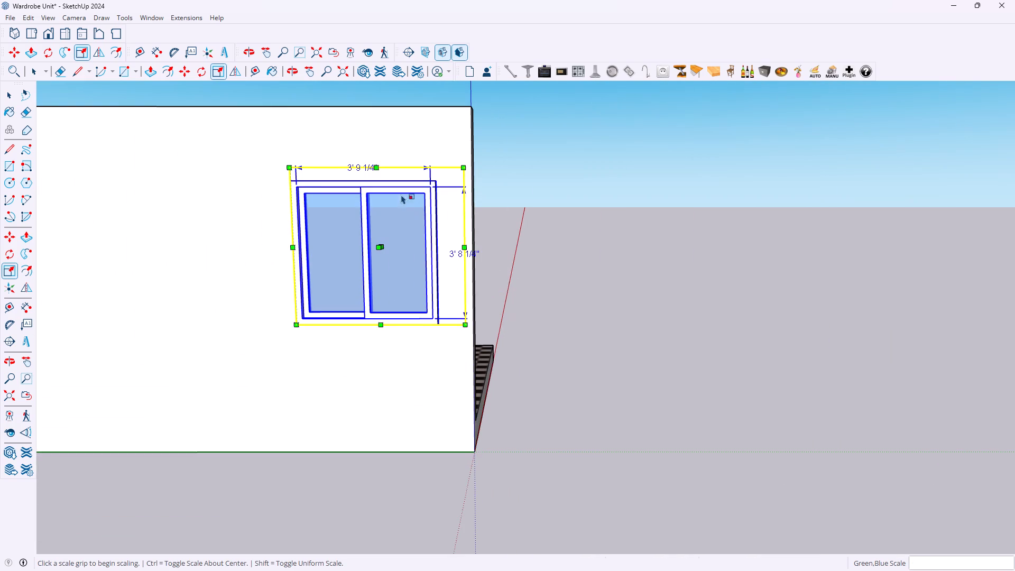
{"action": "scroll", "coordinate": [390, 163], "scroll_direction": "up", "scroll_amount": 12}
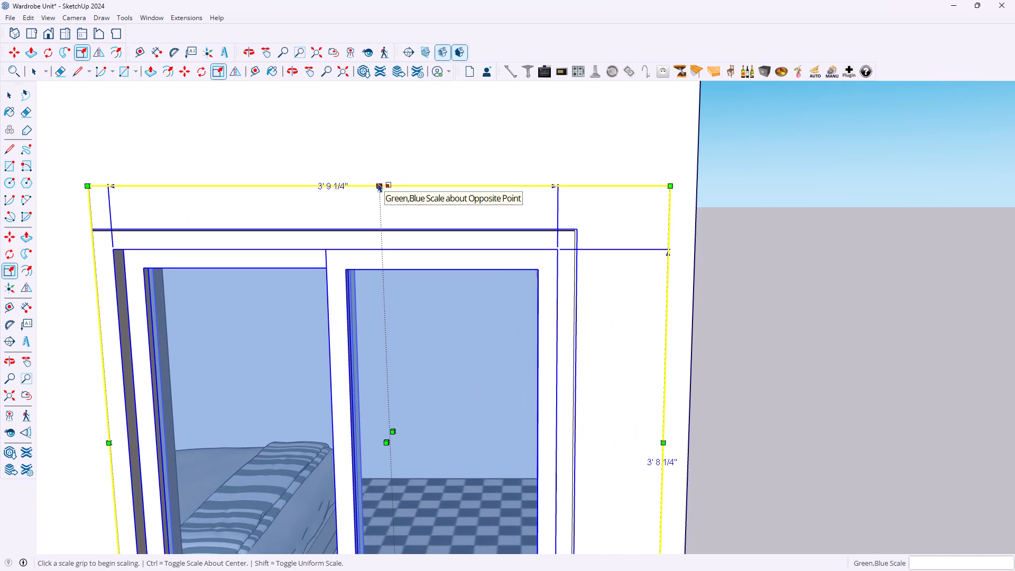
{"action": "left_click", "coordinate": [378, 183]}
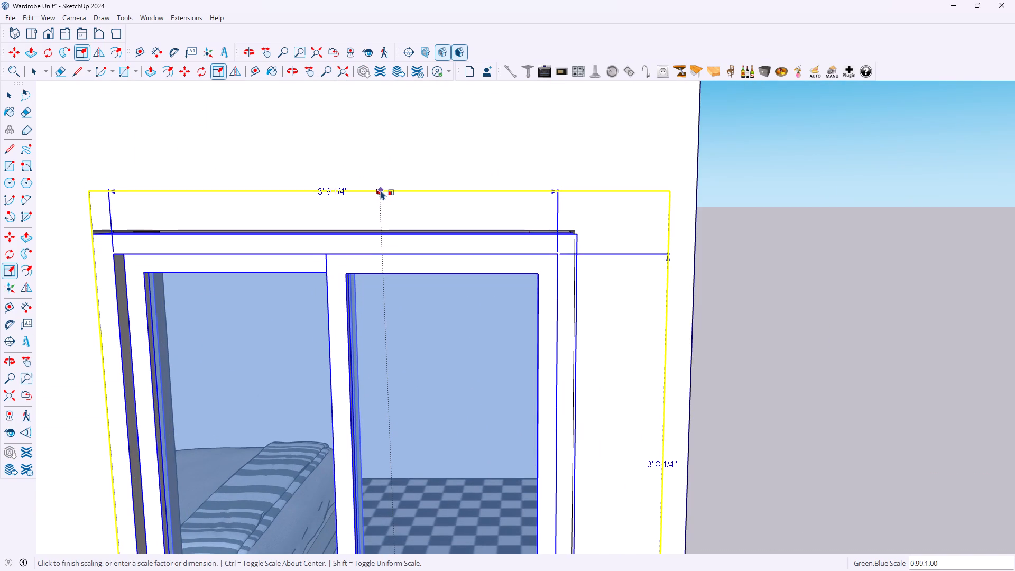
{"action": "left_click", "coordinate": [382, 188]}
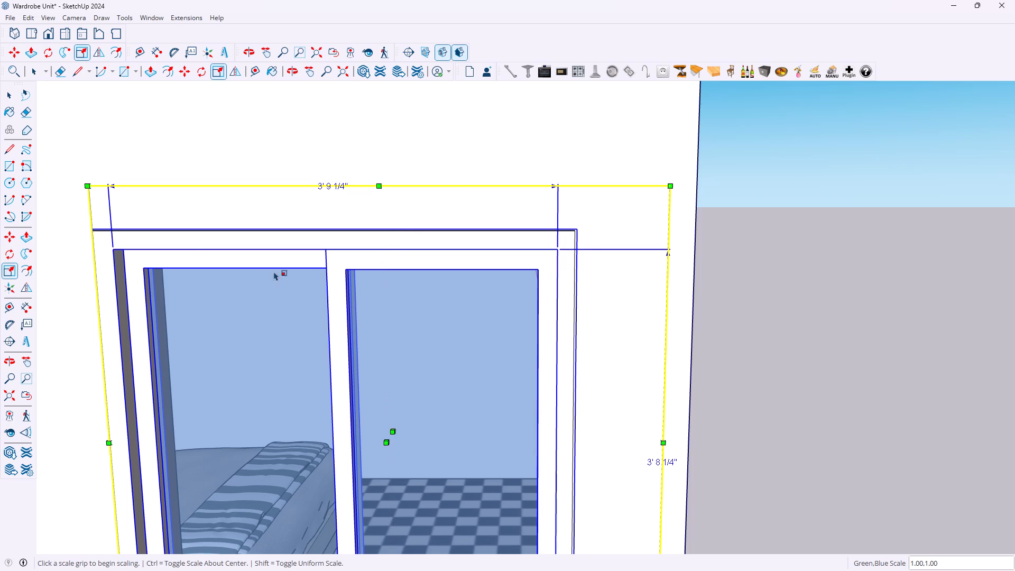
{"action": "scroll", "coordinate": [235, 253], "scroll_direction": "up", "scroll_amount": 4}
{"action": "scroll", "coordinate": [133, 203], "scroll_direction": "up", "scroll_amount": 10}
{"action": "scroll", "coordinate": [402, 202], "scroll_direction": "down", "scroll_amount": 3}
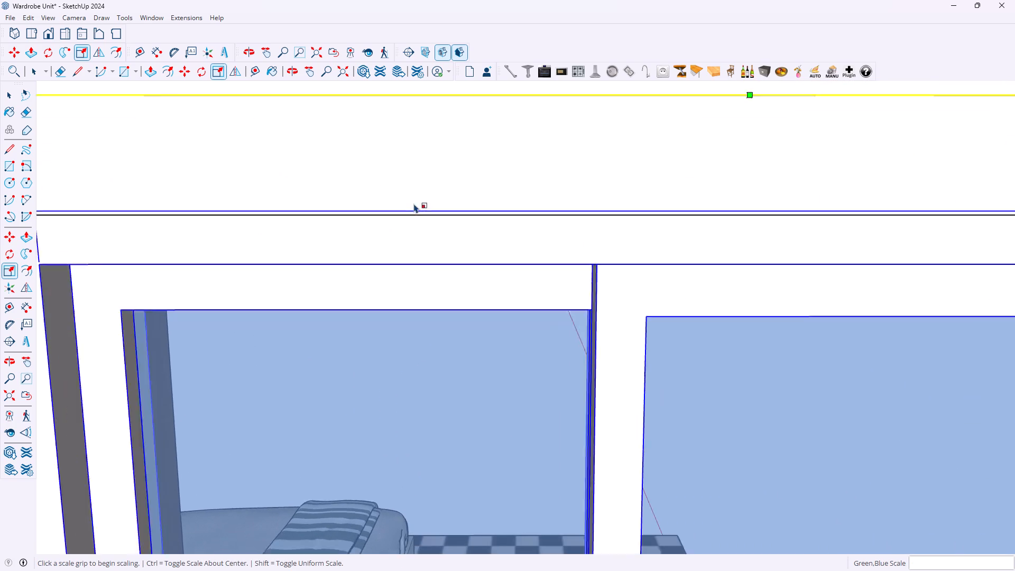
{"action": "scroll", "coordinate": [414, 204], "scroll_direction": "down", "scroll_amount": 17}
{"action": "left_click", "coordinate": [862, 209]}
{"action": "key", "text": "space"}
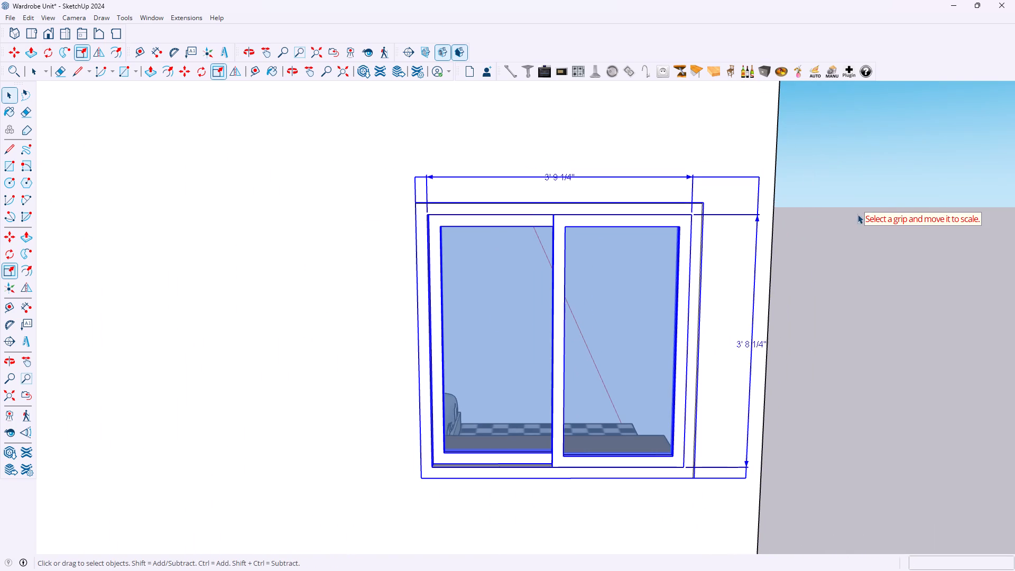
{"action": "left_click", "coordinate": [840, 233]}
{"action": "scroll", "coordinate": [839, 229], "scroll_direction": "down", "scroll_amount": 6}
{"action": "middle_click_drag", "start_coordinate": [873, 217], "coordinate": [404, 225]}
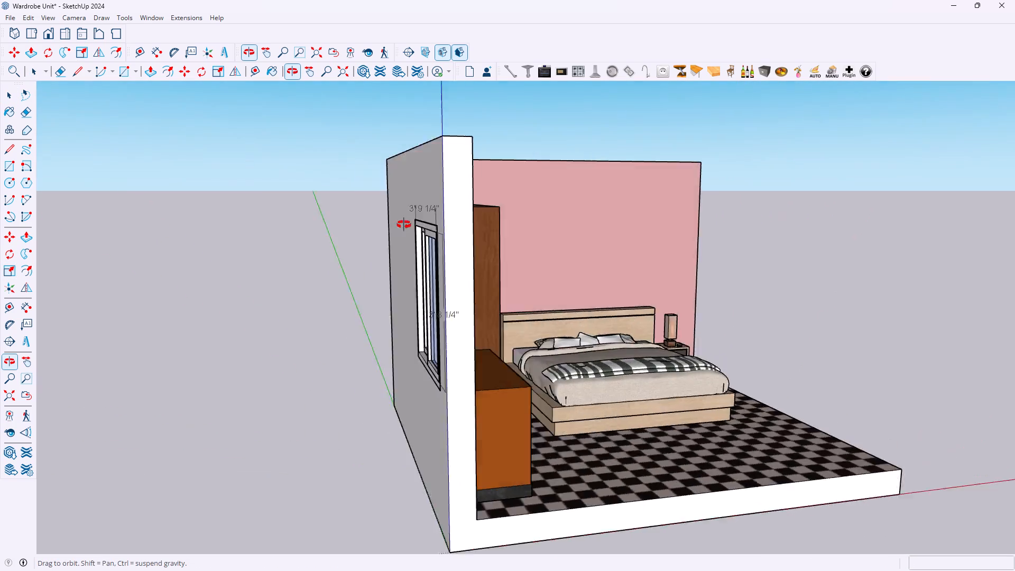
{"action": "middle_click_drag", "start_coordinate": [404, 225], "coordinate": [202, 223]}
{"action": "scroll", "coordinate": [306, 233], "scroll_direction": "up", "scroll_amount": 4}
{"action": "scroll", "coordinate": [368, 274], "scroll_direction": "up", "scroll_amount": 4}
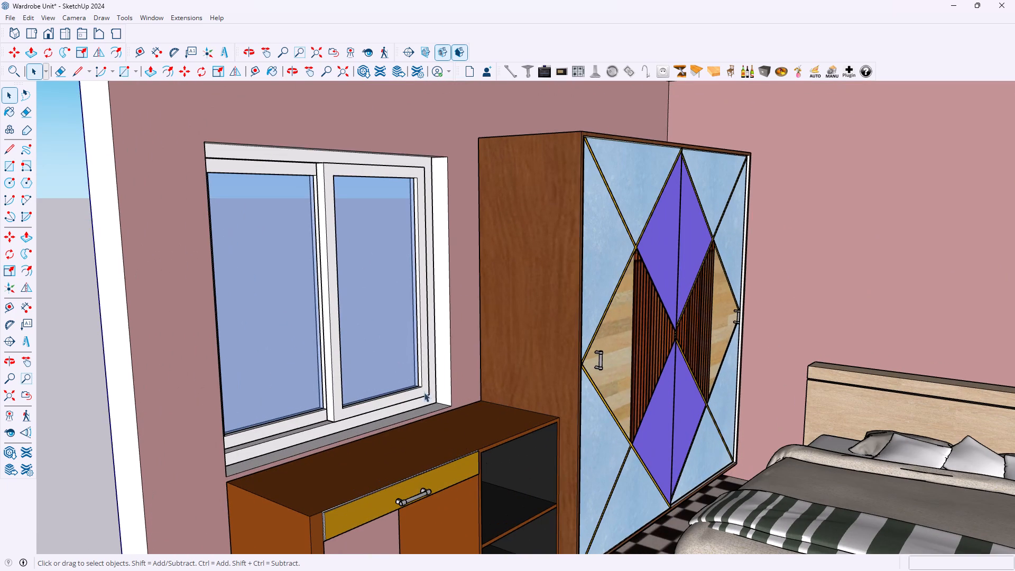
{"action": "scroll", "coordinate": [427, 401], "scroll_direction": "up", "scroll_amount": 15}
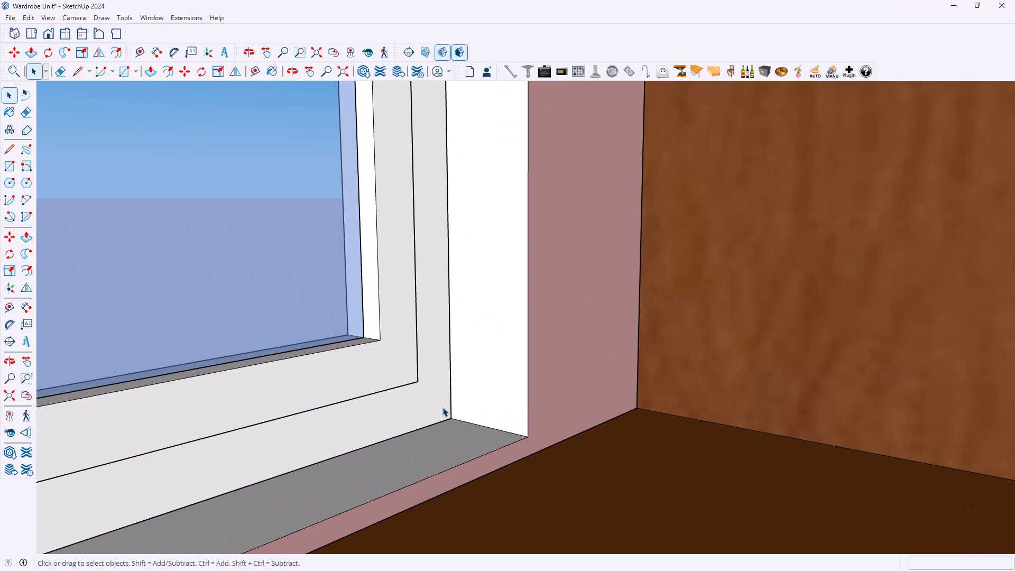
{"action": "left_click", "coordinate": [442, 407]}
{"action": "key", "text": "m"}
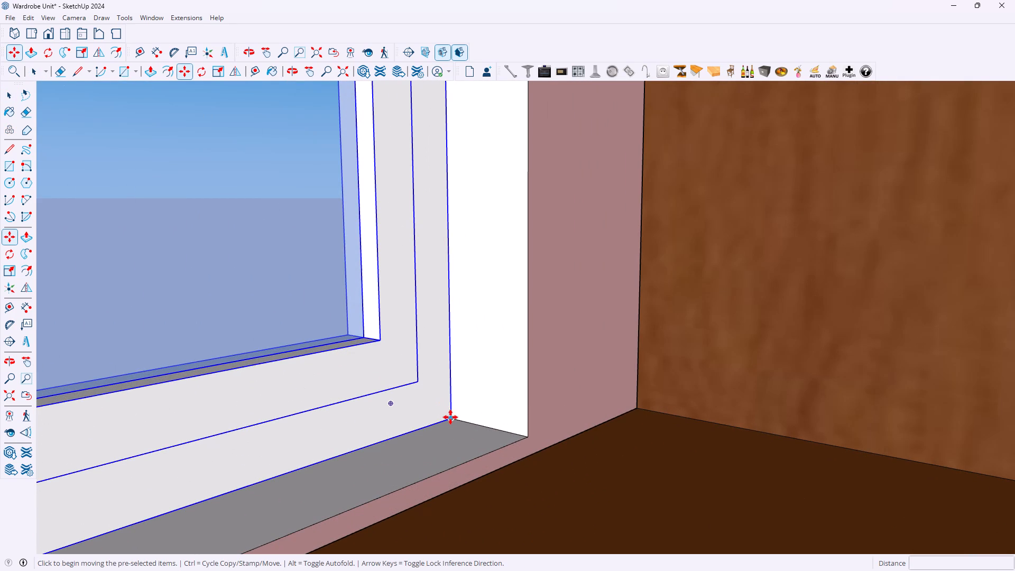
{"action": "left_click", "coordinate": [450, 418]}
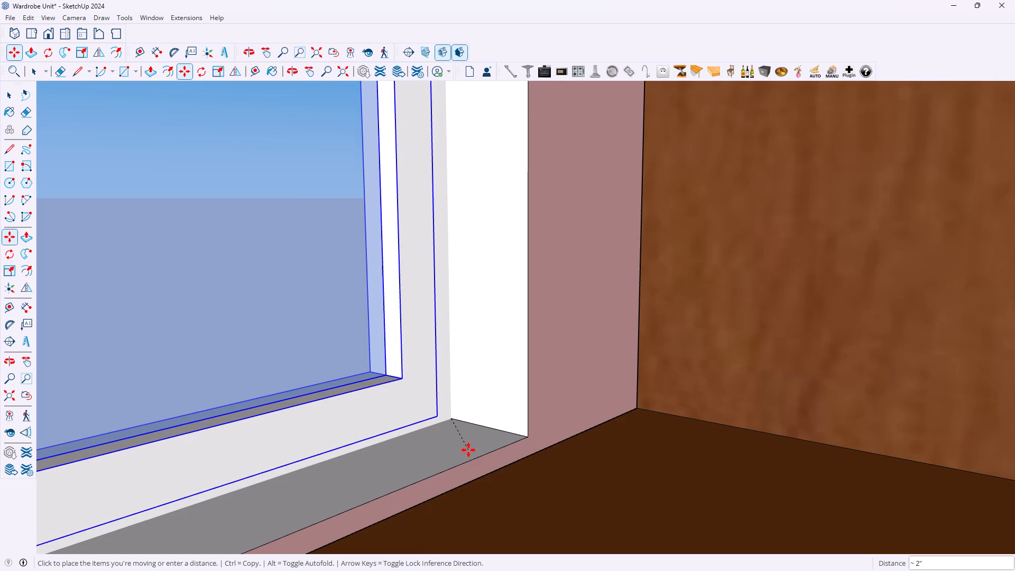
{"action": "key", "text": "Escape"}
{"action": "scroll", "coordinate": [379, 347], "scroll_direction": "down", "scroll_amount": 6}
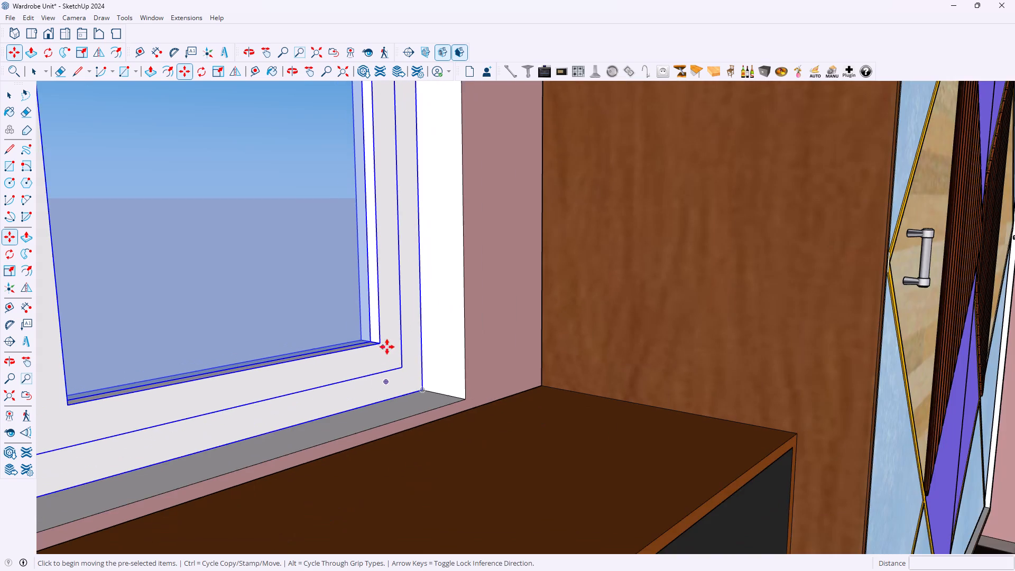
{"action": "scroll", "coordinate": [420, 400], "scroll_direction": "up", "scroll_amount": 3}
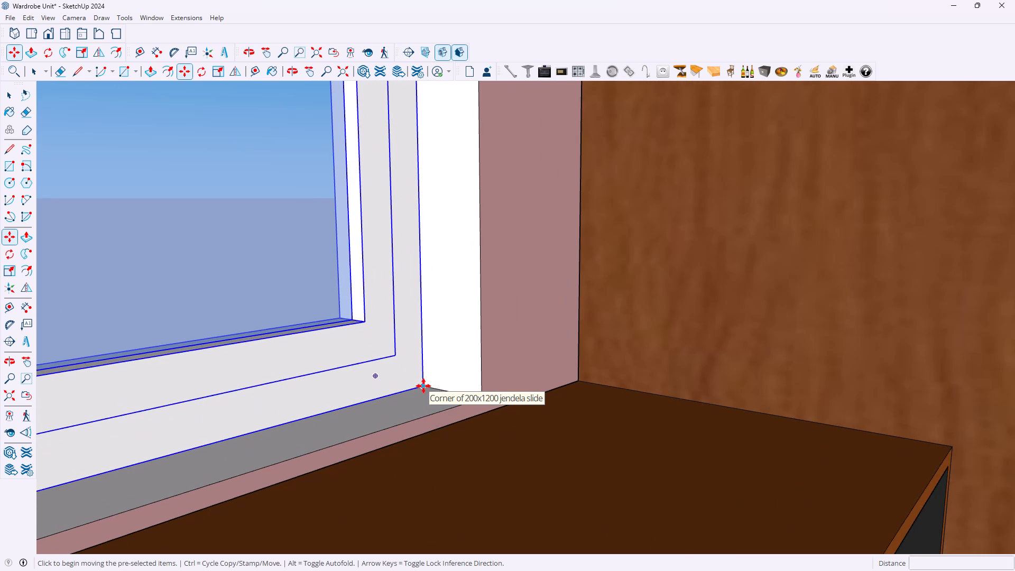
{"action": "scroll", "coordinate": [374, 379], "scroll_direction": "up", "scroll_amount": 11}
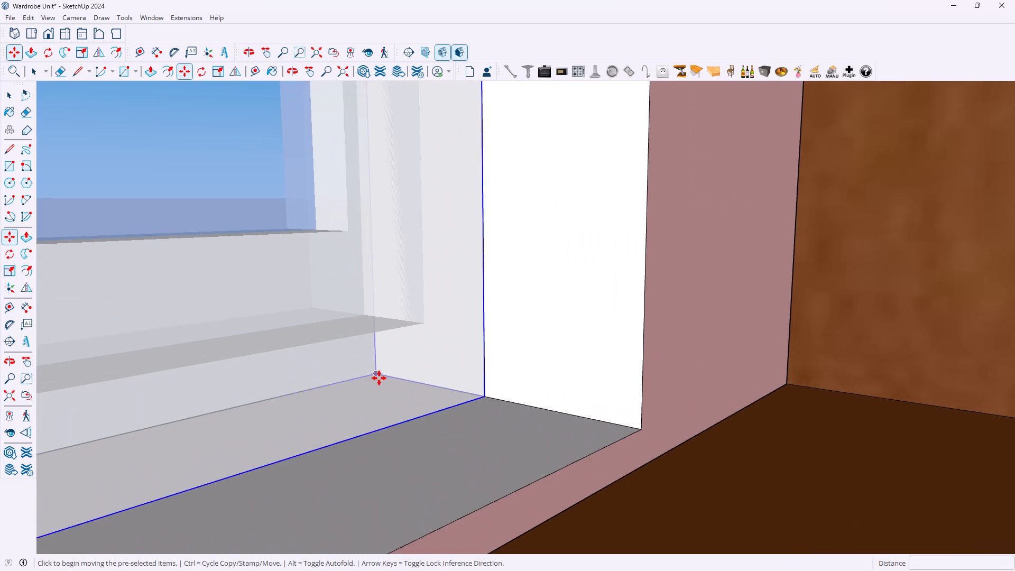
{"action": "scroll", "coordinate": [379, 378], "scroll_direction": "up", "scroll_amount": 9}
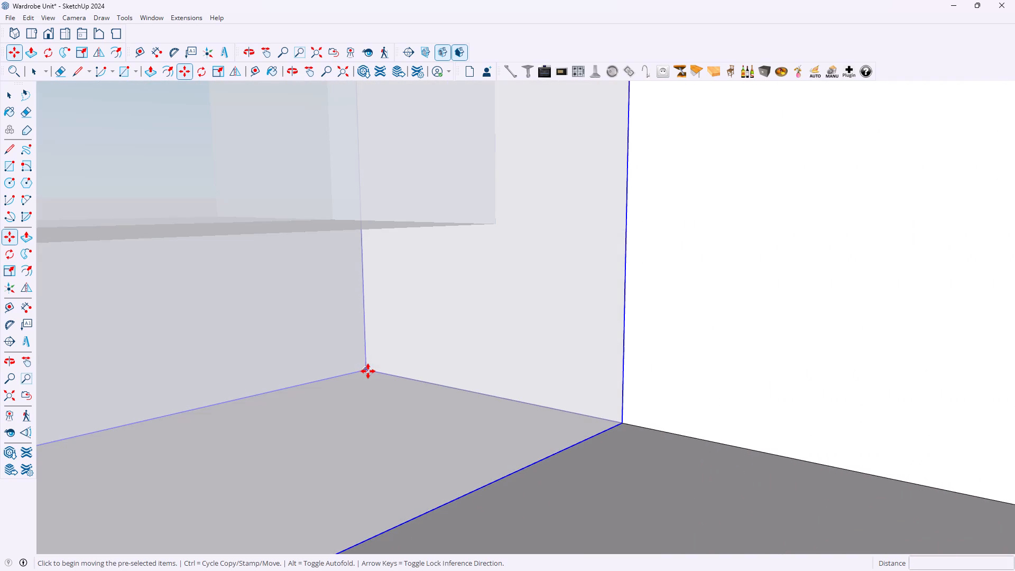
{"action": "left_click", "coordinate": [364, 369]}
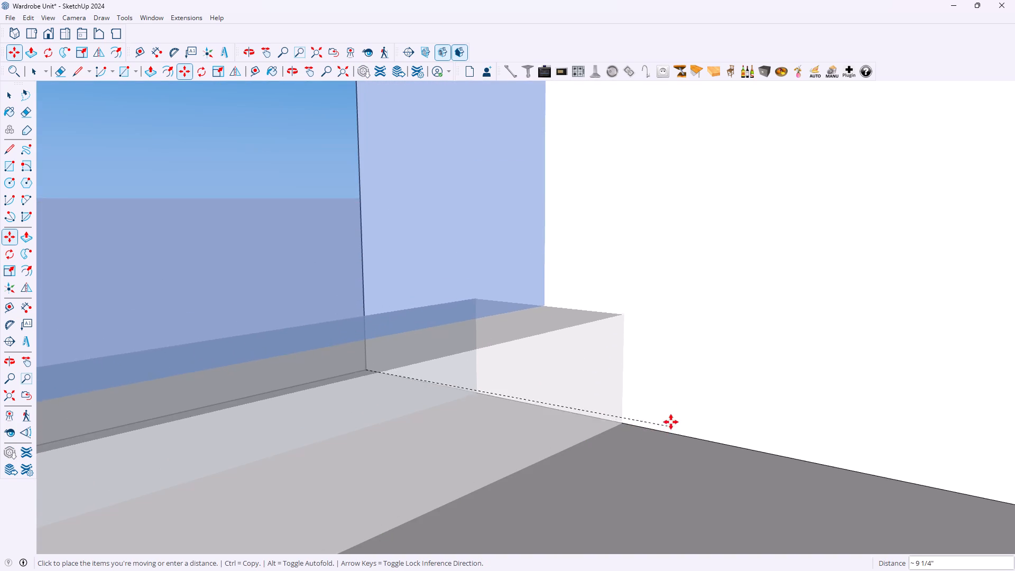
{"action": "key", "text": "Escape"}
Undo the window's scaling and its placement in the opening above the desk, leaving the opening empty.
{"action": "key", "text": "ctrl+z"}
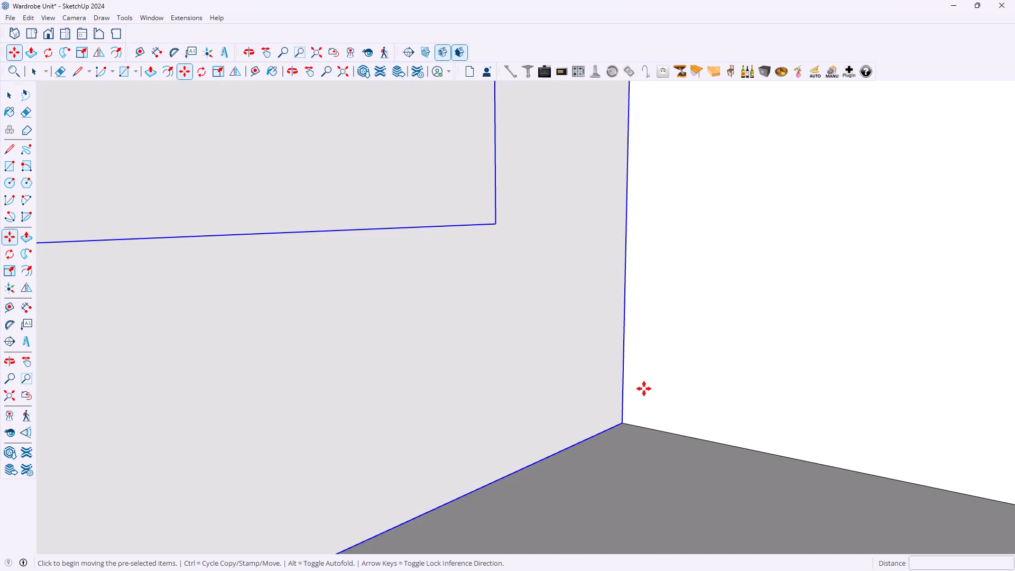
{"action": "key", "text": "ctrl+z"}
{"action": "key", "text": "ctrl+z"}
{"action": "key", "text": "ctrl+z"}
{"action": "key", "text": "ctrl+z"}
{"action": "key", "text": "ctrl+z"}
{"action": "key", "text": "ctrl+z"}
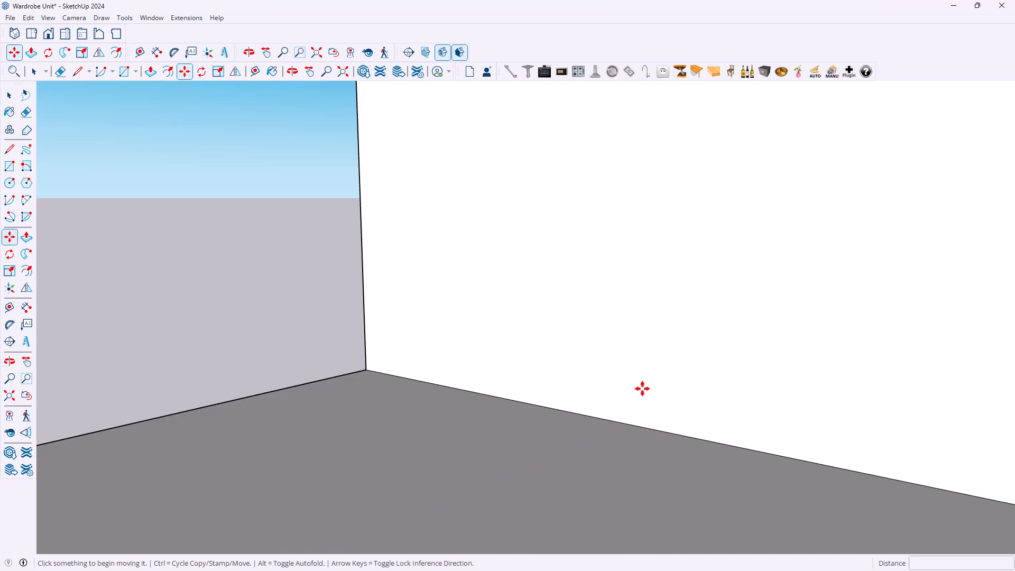
Open 3D Warehouse on the window models and dismiss the Cyber Week promotion.
{"action": "scroll", "coordinate": [596, 380], "scroll_direction": "down", "scroll_amount": 20}
{"action": "scroll", "coordinate": [596, 380], "scroll_direction": "down", "scroll_amount": 7}
{"action": "scroll", "coordinate": [612, 332], "scroll_direction": "up", "scroll_amount": 1}
{"action": "scroll", "coordinate": [612, 332], "scroll_direction": "down", "scroll_amount": 7}
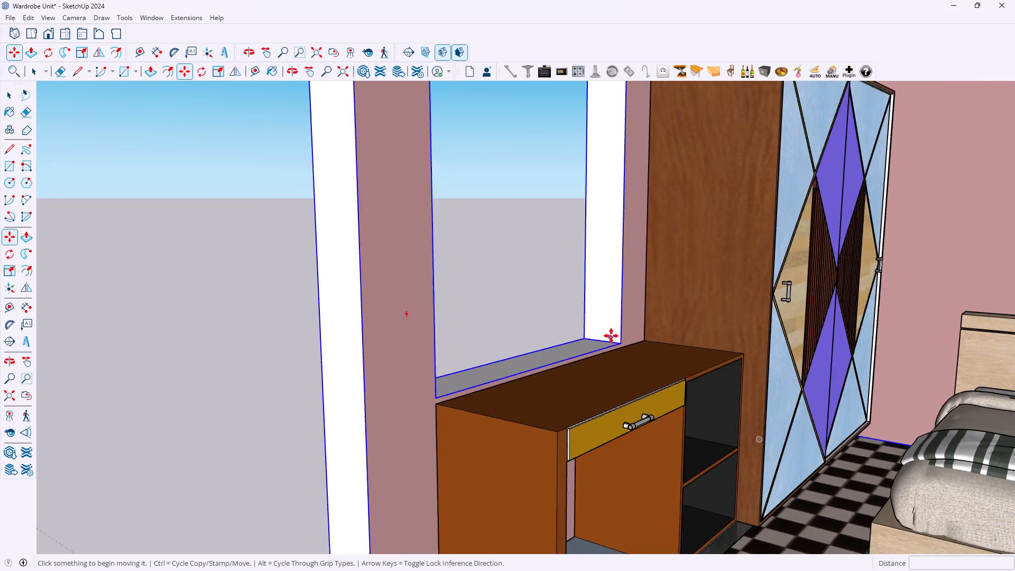
{"action": "scroll", "coordinate": [611, 335], "scroll_direction": "up", "scroll_amount": 1}
{"action": "scroll", "coordinate": [611, 335], "scroll_direction": "down", "scroll_amount": 6}
{"action": "scroll", "coordinate": [612, 331], "scroll_direction": "up", "scroll_amount": 1}
{"action": "scroll", "coordinate": [612, 331], "scroll_direction": "down", "scroll_amount": 10}
{"action": "scroll", "coordinate": [616, 337], "scroll_direction": "up", "scroll_amount": 1}
{"action": "scroll", "coordinate": [616, 337], "scroll_direction": "down", "scroll_amount": 5}
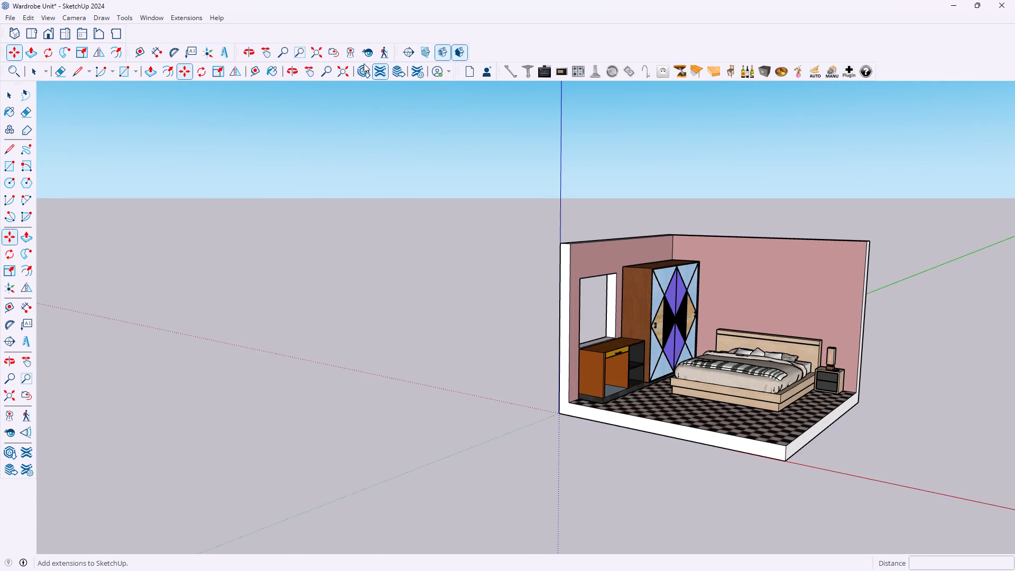
{"action": "left_click", "coordinate": [366, 67]}
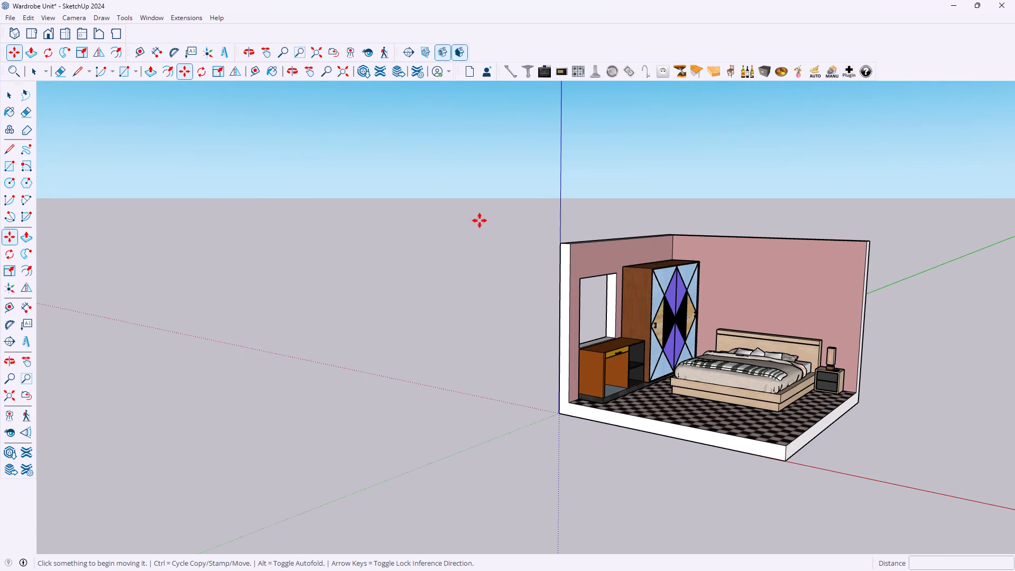
{"action": "key", "text": "space"}
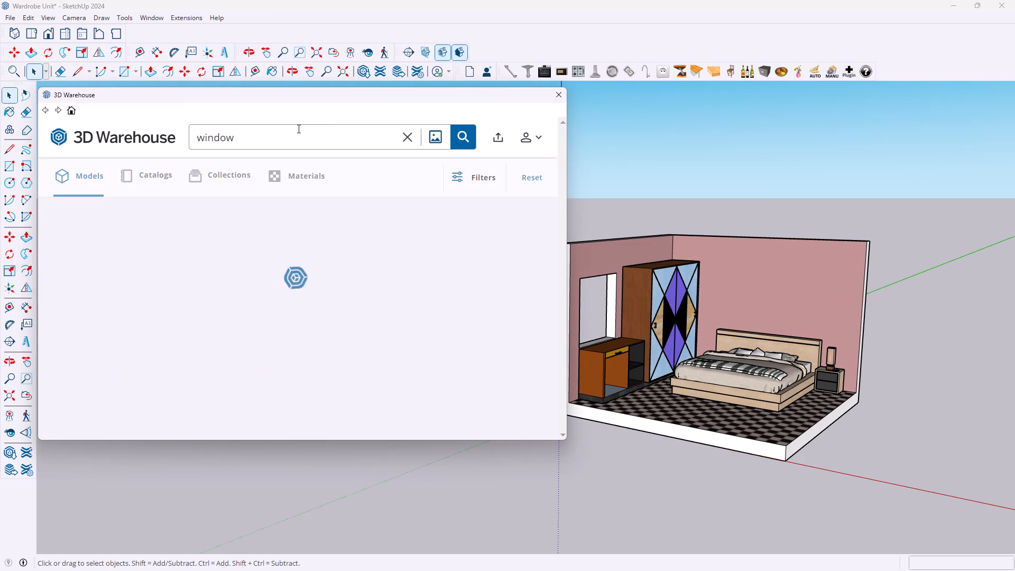
{"action": "left_click", "coordinate": [295, 134]}
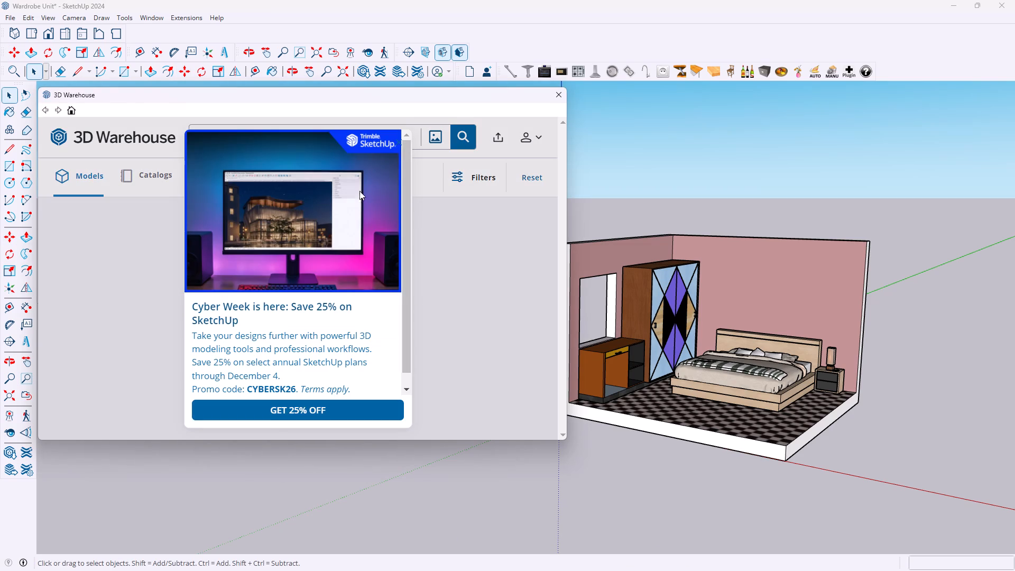
{"action": "key", "text": "Escape"}
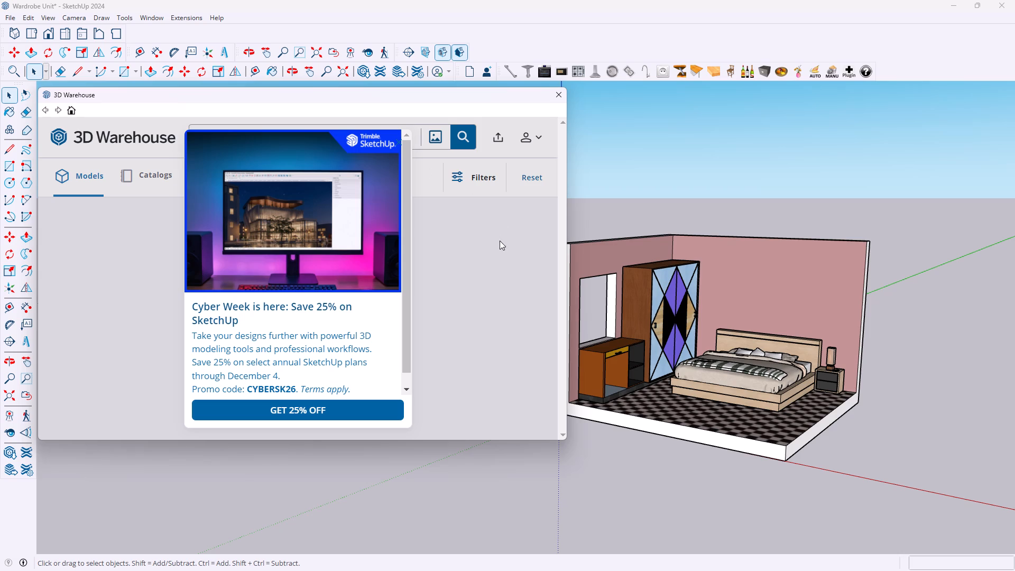
{"action": "left_click", "coordinate": [500, 242]}
{"action": "key", "text": "Escape"}
Examine the wooden-framed window's model page, including its preview and model info.
{"action": "scroll", "coordinate": [410, 245], "scroll_direction": "down", "scroll_amount": 6}
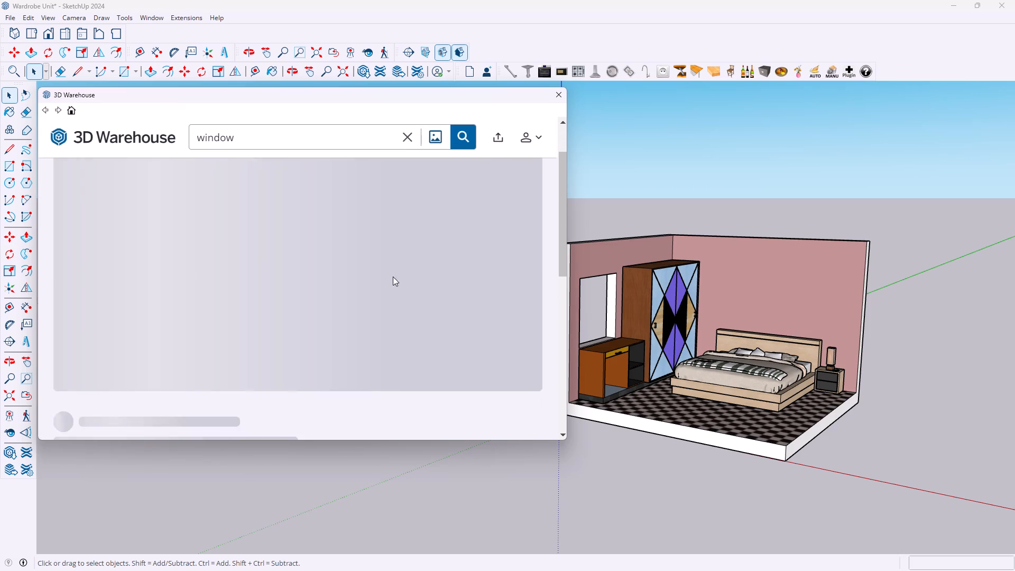
{"action": "scroll", "coordinate": [348, 284], "scroll_direction": "up", "scroll_amount": 5}
{"action": "scroll", "coordinate": [296, 204], "scroll_direction": "down", "scroll_amount": 11}
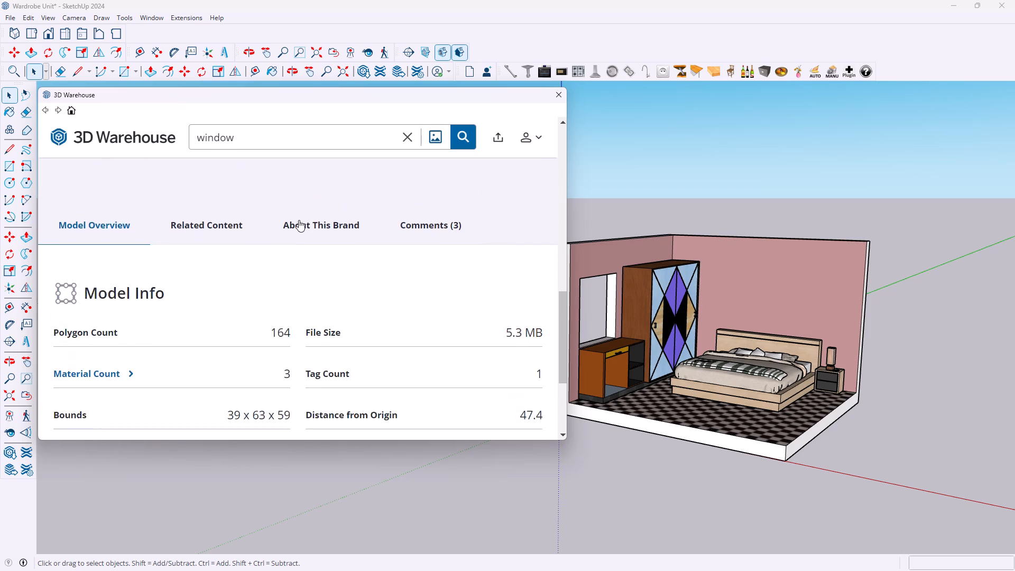
{"action": "scroll", "coordinate": [299, 220], "scroll_direction": "down", "scroll_amount": 7}
{"action": "scroll", "coordinate": [300, 227], "scroll_direction": "up", "scroll_amount": 16}
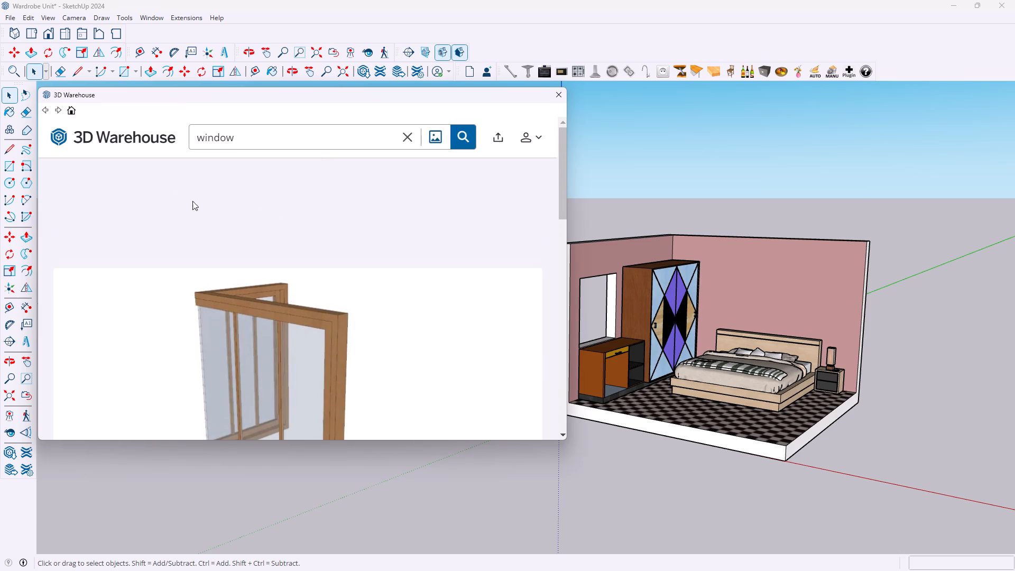
Start editing the model library's search term.
{"action": "left_click", "coordinate": [279, 143]}
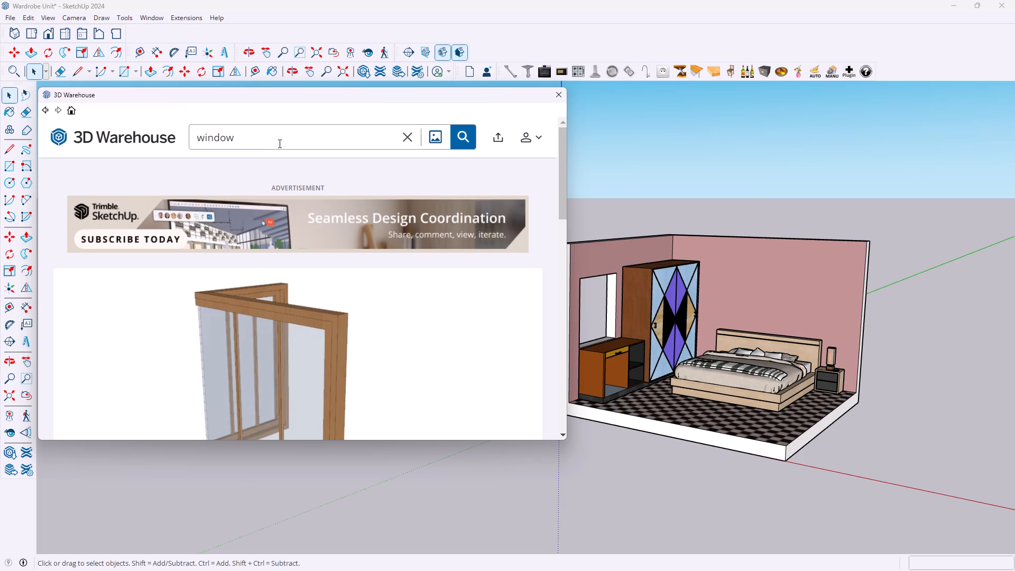
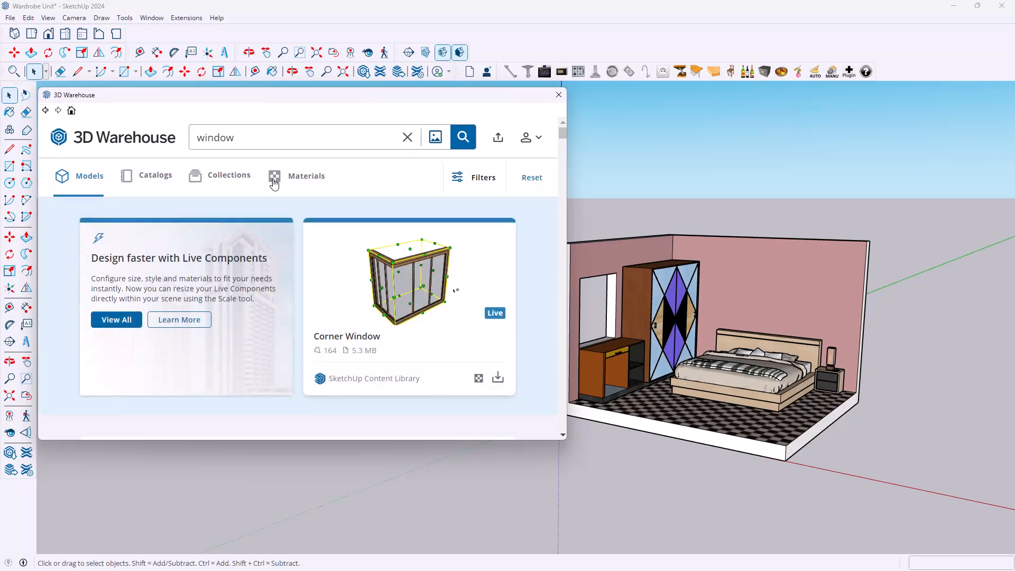
Browse the window search results for a model that suits the opening above the desk.
{"action": "scroll", "coordinate": [273, 179], "scroll_direction": "down", "scroll_amount": 3}
{"action": "scroll", "coordinate": [244, 221], "scroll_direction": "down", "scroll_amount": 4}
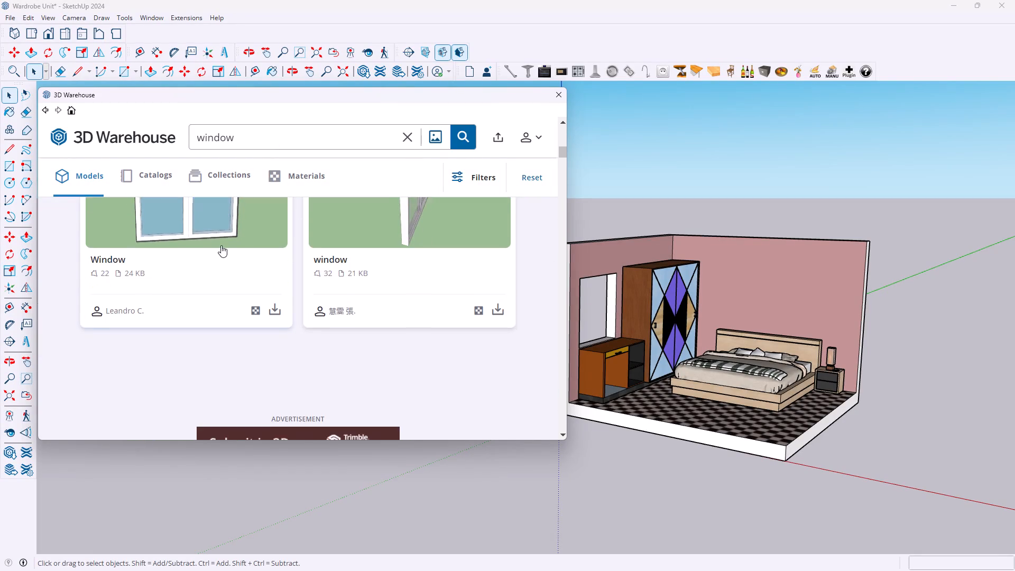
{"action": "scroll", "coordinate": [220, 242], "scroll_direction": "down", "scroll_amount": 16}
{"action": "scroll", "coordinate": [224, 233], "scroll_direction": "up", "scroll_amount": 1}
{"action": "scroll", "coordinate": [224, 233], "scroll_direction": "down", "scroll_amount": 4}
{"action": "scroll", "coordinate": [225, 228], "scroll_direction": "up", "scroll_amount": 1}
{"action": "scroll", "coordinate": [225, 228], "scroll_direction": "down", "scroll_amount": 5}
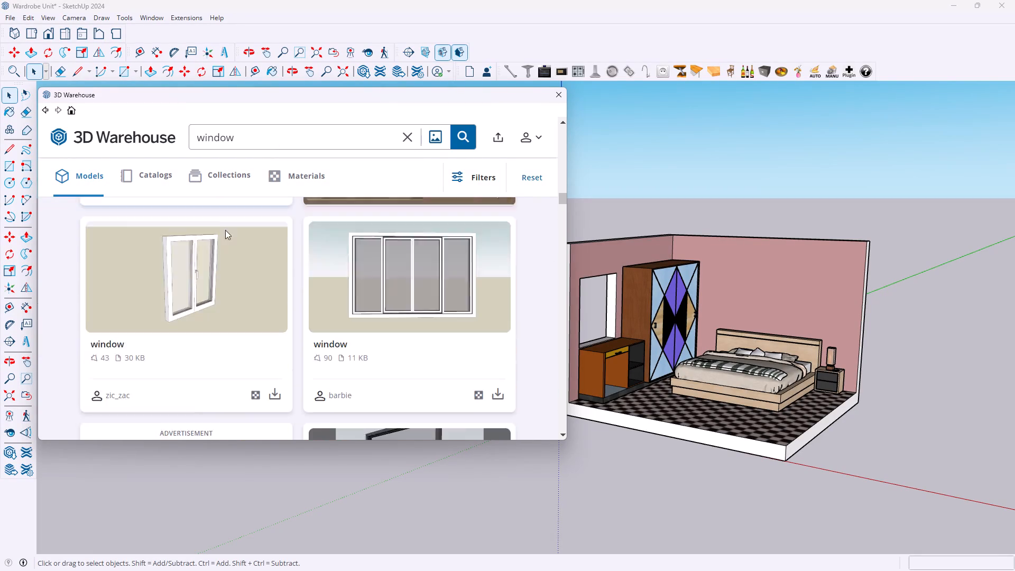
{"action": "scroll", "coordinate": [225, 230], "scroll_direction": "up", "scroll_amount": 1}
{"action": "scroll", "coordinate": [225, 230], "scroll_direction": "down", "scroll_amount": 7}
{"action": "scroll", "coordinate": [227, 223], "scroll_direction": "up", "scroll_amount": 1}
{"action": "scroll", "coordinate": [227, 223], "scroll_direction": "down", "scroll_amount": 7}
{"action": "scroll", "coordinate": [232, 217], "scroll_direction": "up", "scroll_amount": 1}
{"action": "scroll", "coordinate": [232, 217], "scroll_direction": "down", "scroll_amount": 14}
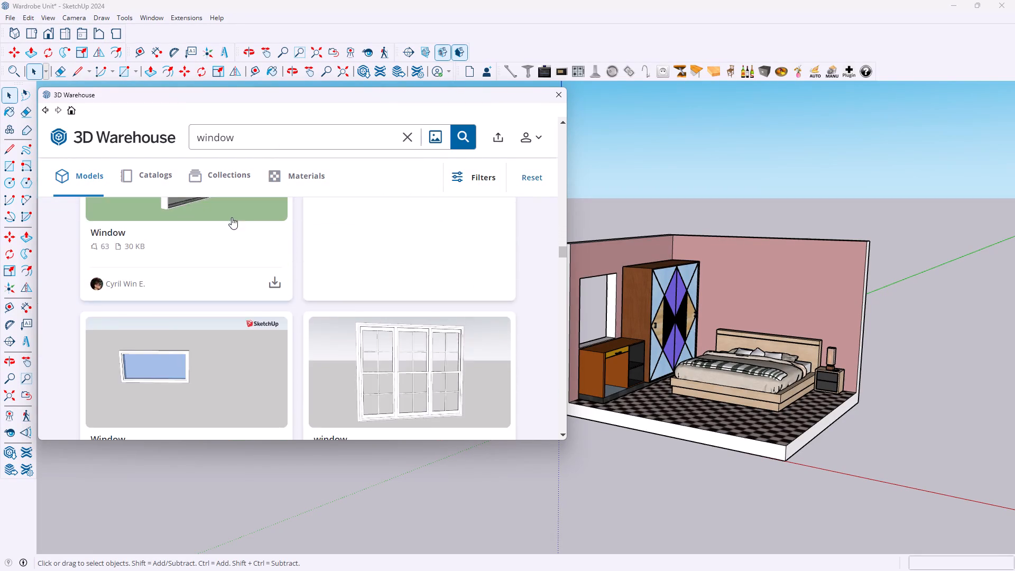
{"action": "scroll", "coordinate": [232, 217], "scroll_direction": "down", "scroll_amount": 13}
{"action": "scroll", "coordinate": [252, 210], "scroll_direction": "up", "scroll_amount": 1}
{"action": "scroll", "coordinate": [252, 210], "scroll_direction": "down", "scroll_amount": 5}
{"action": "scroll", "coordinate": [250, 209], "scroll_direction": "up", "scroll_amount": 1}
{"action": "scroll", "coordinate": [249, 209], "scroll_direction": "down", "scroll_amount": 9}
{"action": "scroll", "coordinate": [245, 210], "scroll_direction": "up", "scroll_amount": 1}
{"action": "scroll", "coordinate": [245, 210], "scroll_direction": "down", "scroll_amount": 2}
{"action": "scroll", "coordinate": [245, 213], "scroll_direction": "up", "scroll_amount": 8}
{"action": "scroll", "coordinate": [246, 211], "scroll_direction": "down", "scroll_amount": 1}
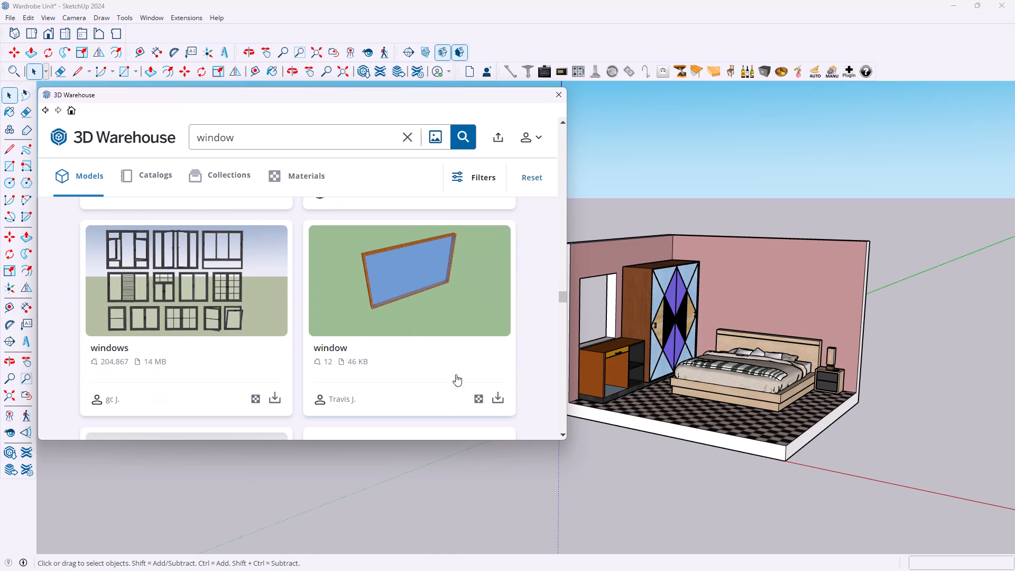
Load the wooden-framed blue-glass window model directly into the scene and place it beside the room.
{"action": "left_click", "coordinate": [500, 397]}
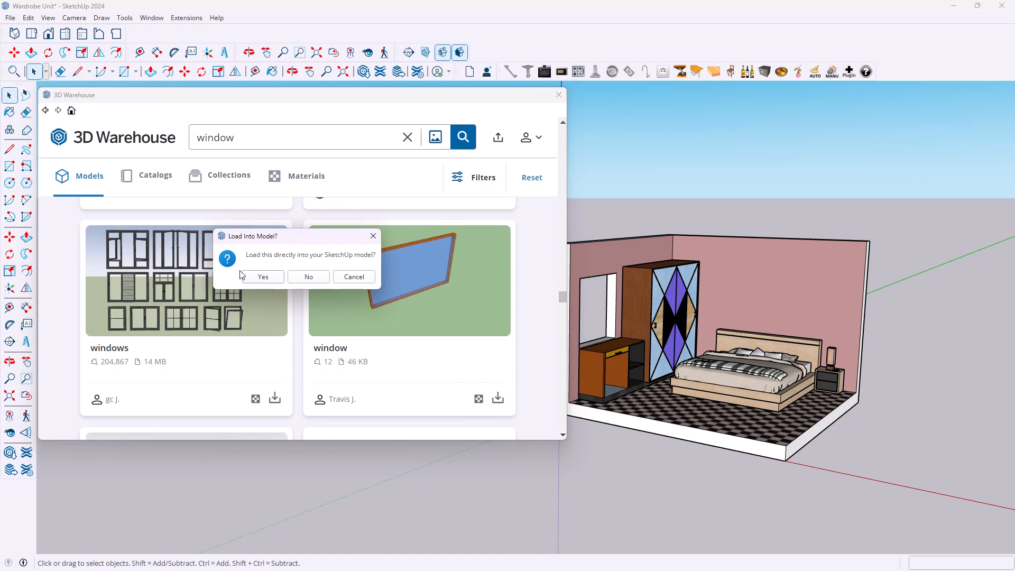
{"action": "left_click", "coordinate": [276, 281]}
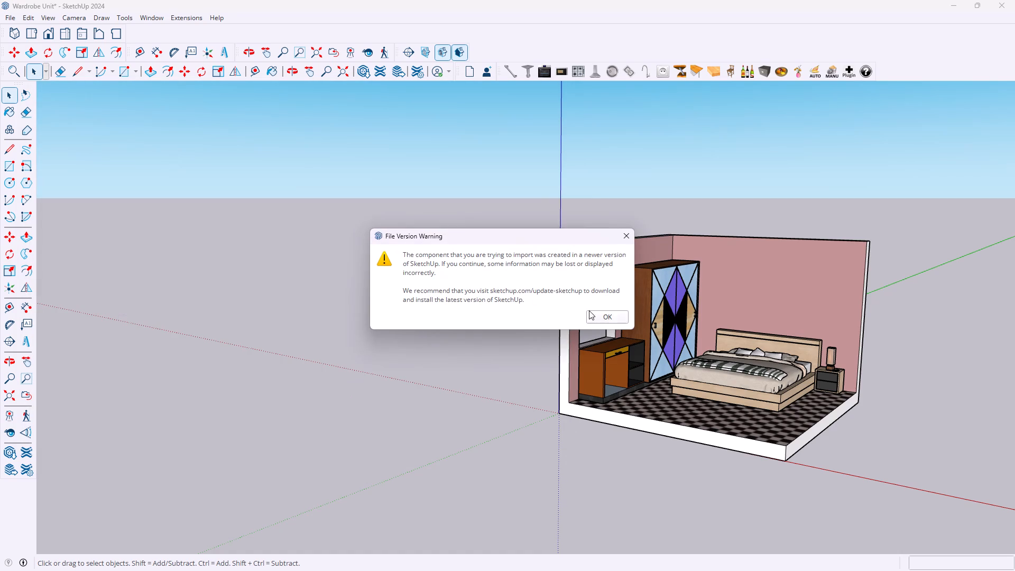
{"action": "left_click", "coordinate": [604, 315]}
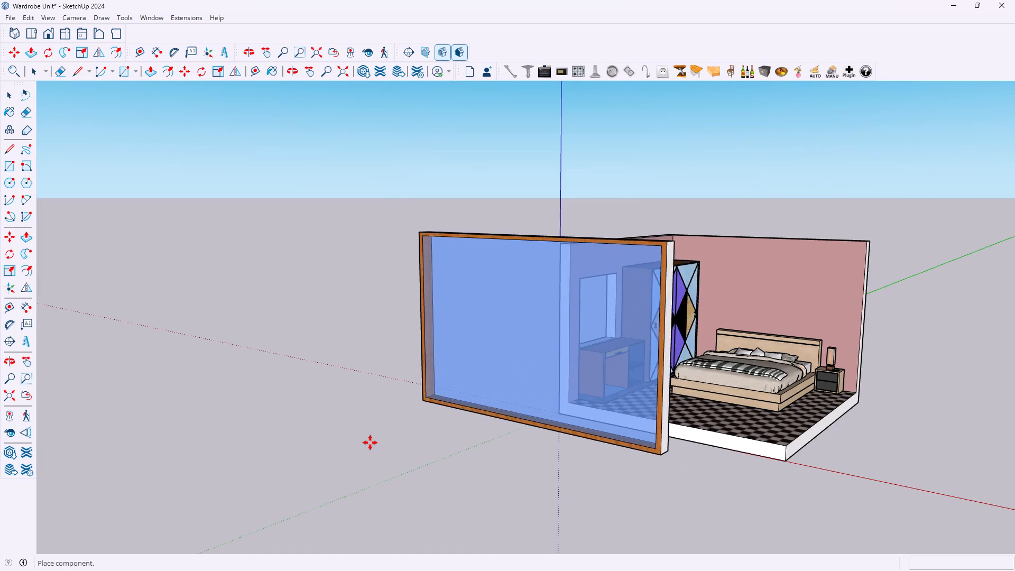
{"action": "middle_click_drag", "start_coordinate": [507, 448], "coordinate": [797, 450]}
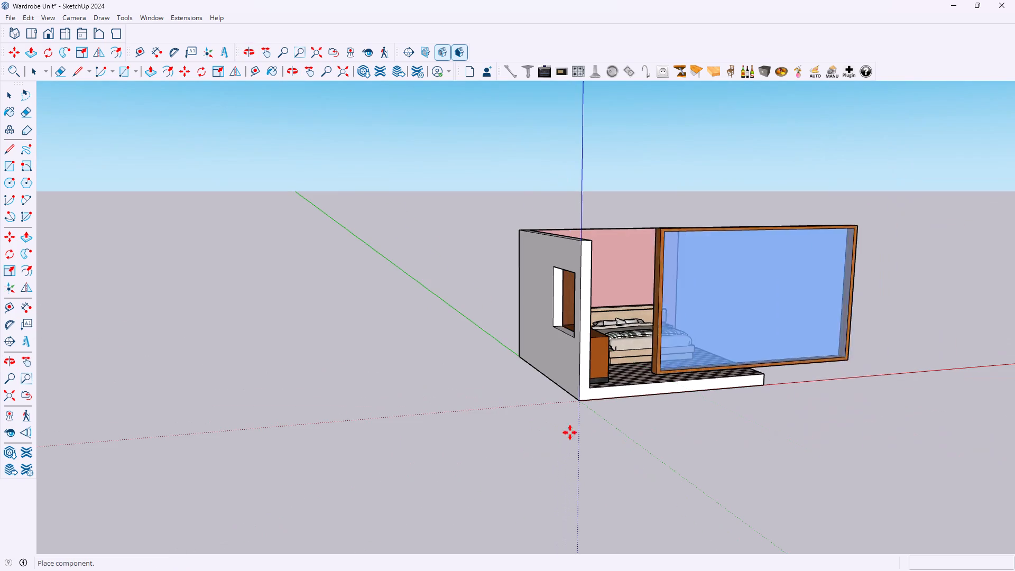
{"action": "left_click", "coordinate": [690, 470]}
Shrink the window with the Scale tool: width by about 0.64, its height as well, and width again by about 0.74.
{"action": "key", "text": "s"}
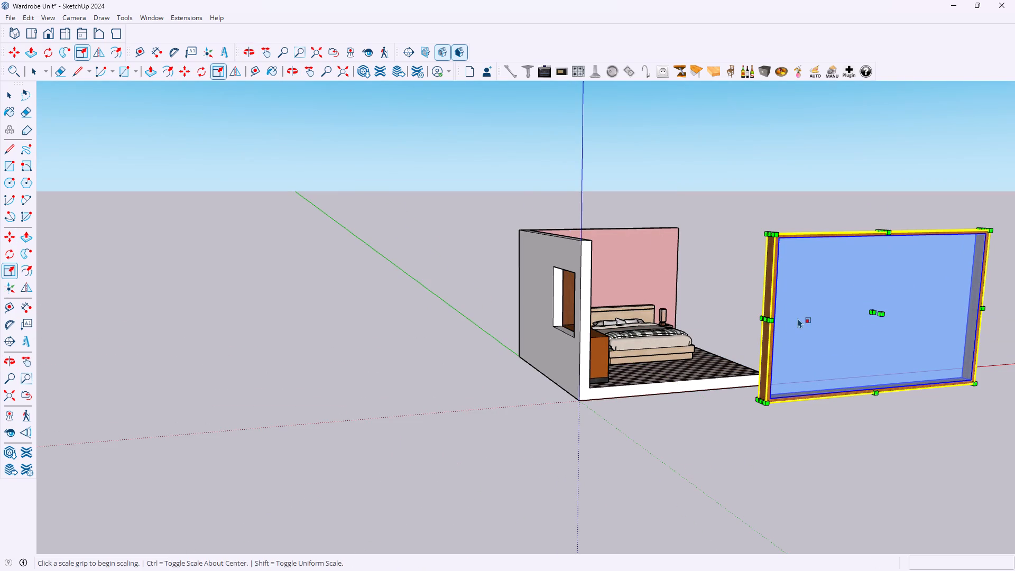
{"action": "scroll", "coordinate": [764, 318], "scroll_direction": "up", "scroll_amount": 2}
{"action": "left_click", "coordinate": [764, 318]}
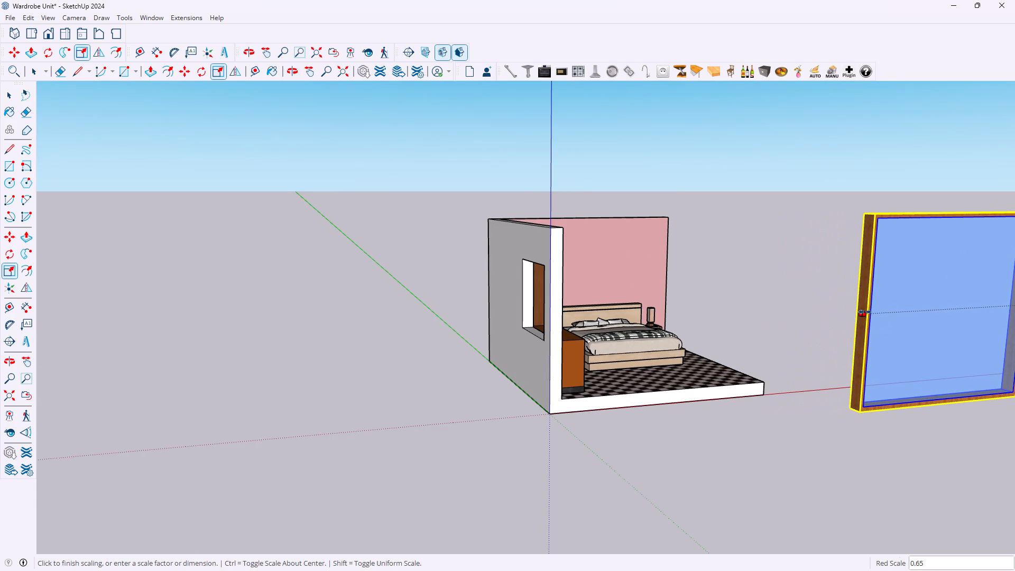
{"action": "left_click", "coordinate": [864, 312]}
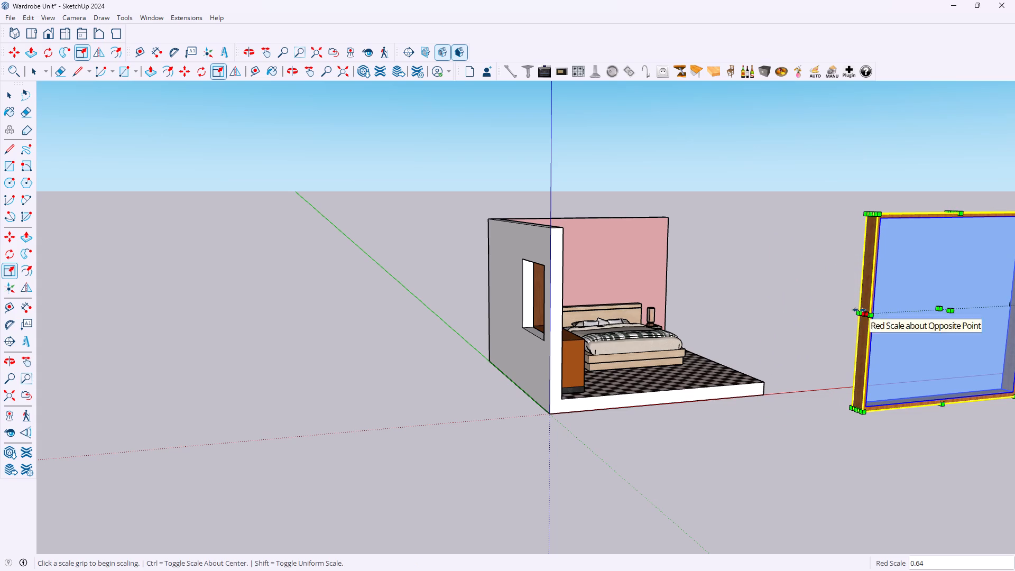
{"action": "scroll", "coordinate": [857, 310], "scroll_direction": "down", "scroll_amount": 4}
{"action": "scroll", "coordinate": [917, 260], "scroll_direction": "up", "scroll_amount": 12}
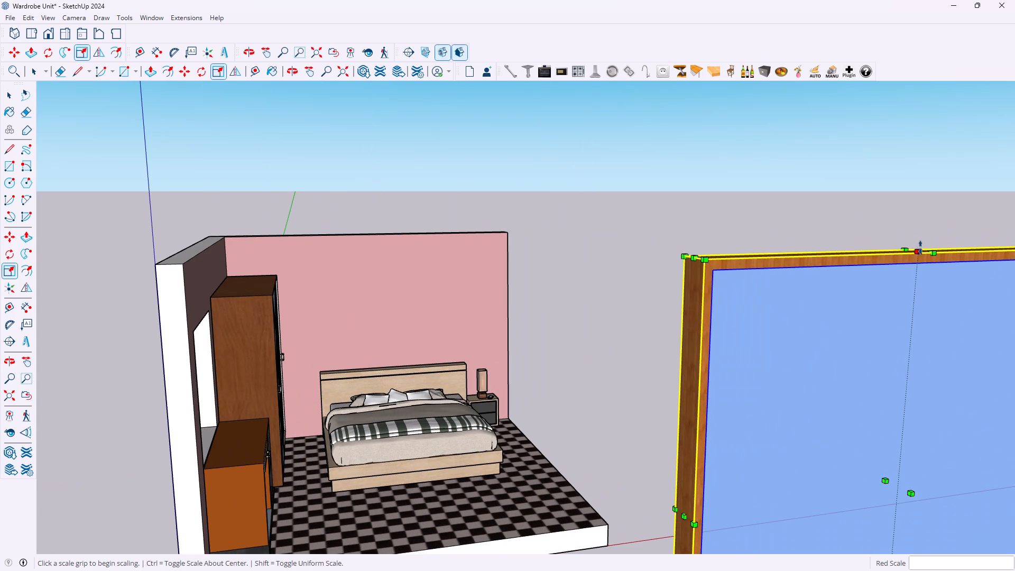
{"action": "left_click", "coordinate": [919, 249]}
{"action": "left_click", "coordinate": [904, 399]}
{"action": "scroll", "coordinate": [843, 340], "scroll_direction": "down", "scroll_amount": 9}
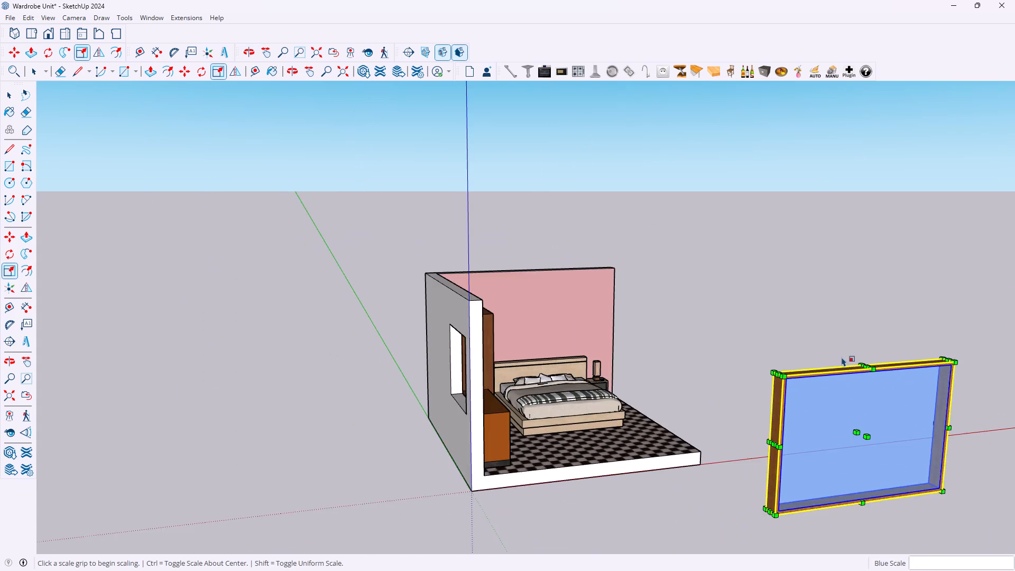
{"action": "scroll", "coordinate": [842, 357], "scroll_direction": "down", "scroll_amount": 1}
{"action": "scroll", "coordinate": [919, 418], "scroll_direction": "up", "scroll_amount": 9}
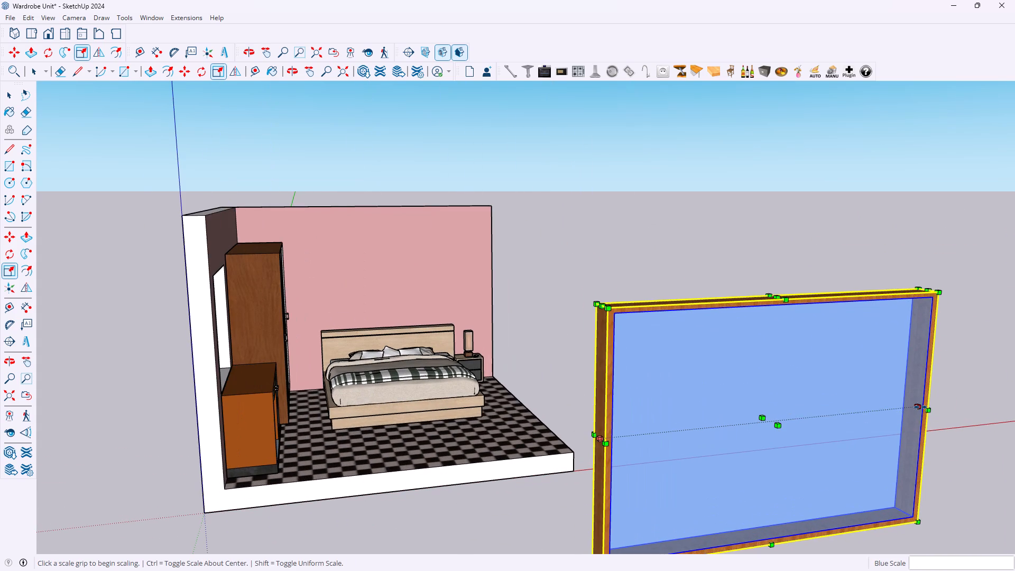
{"action": "left_click", "coordinate": [920, 407]}
{"action": "left_click", "coordinate": [844, 418]}
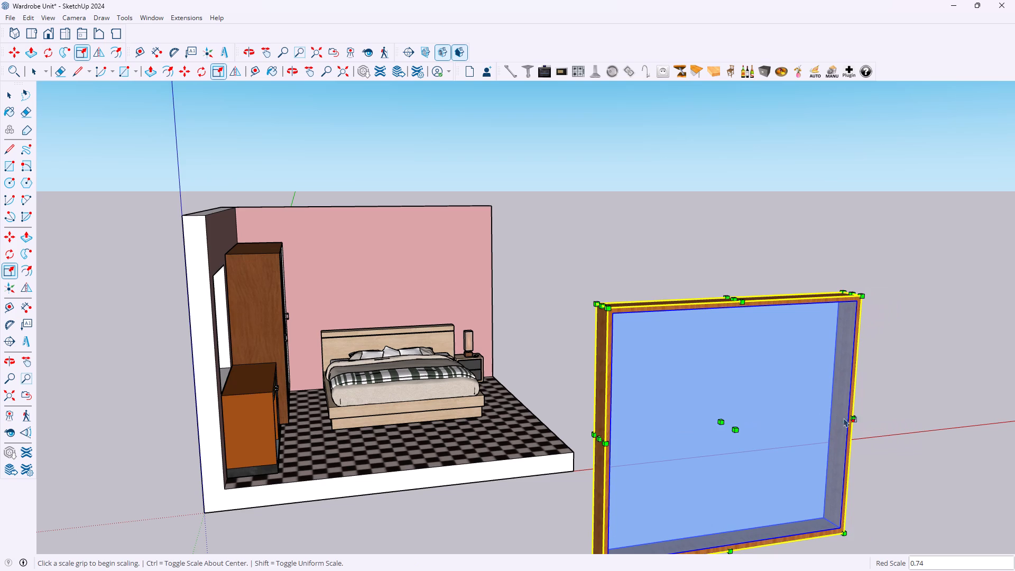
Rotate the window 90 degrees horizontally about its bottom front corner to align it with the desk wall.
{"action": "key", "text": "q"}
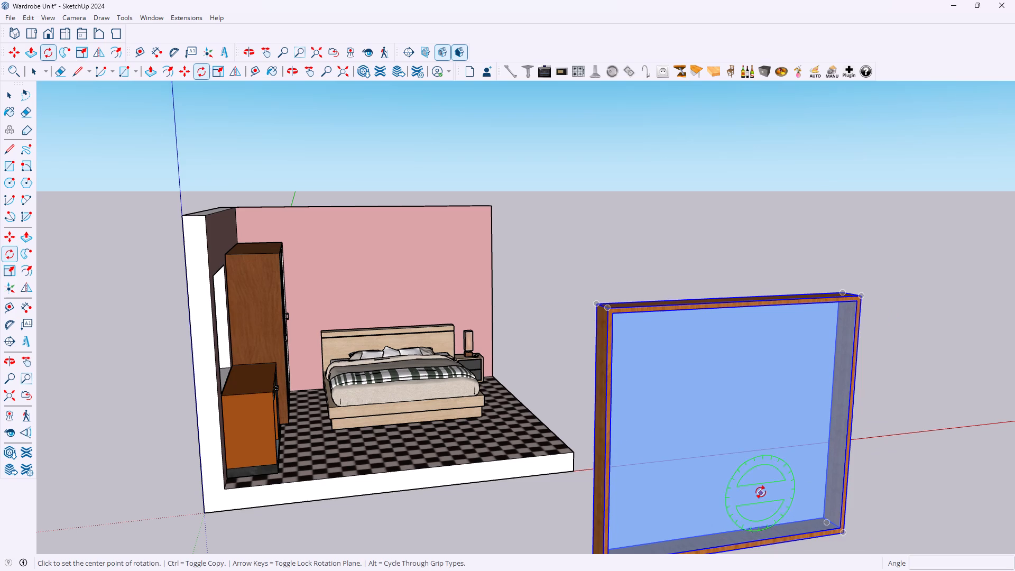
{"action": "scroll", "coordinate": [600, 435], "scroll_direction": "down", "scroll_amount": 6}
{"action": "scroll", "coordinate": [601, 516], "scroll_direction": "up", "scroll_amount": 9}
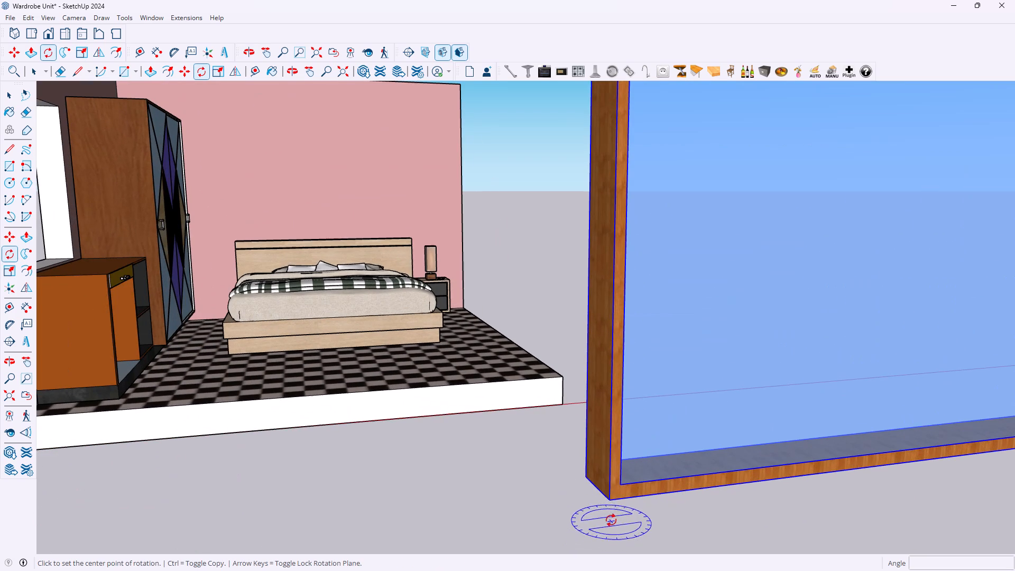
{"action": "left_click", "coordinate": [608, 502]}
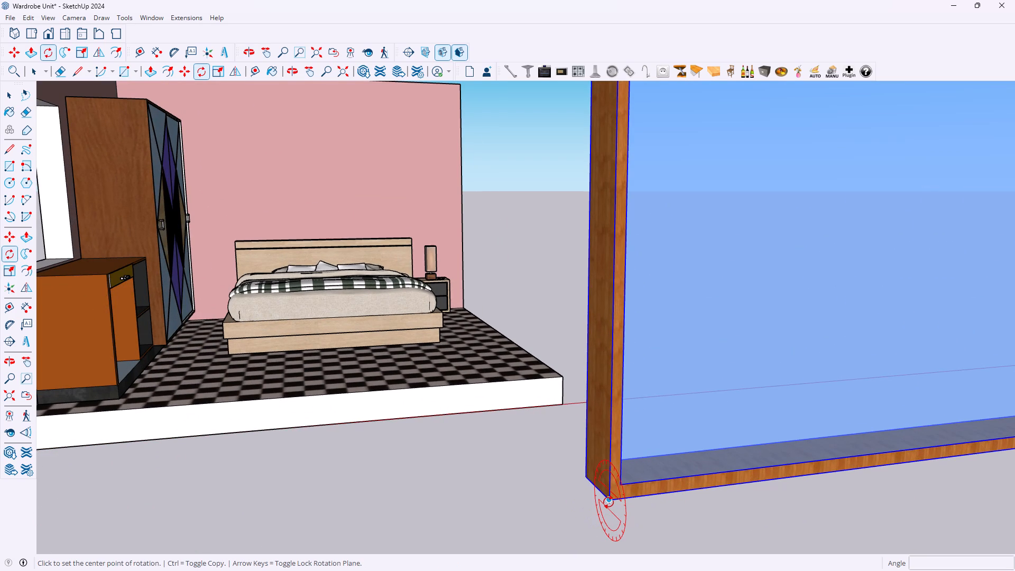
{"action": "key", "text": "Up"}
{"action": "key", "text": "Down"}
{"action": "key", "text": "Escape"}
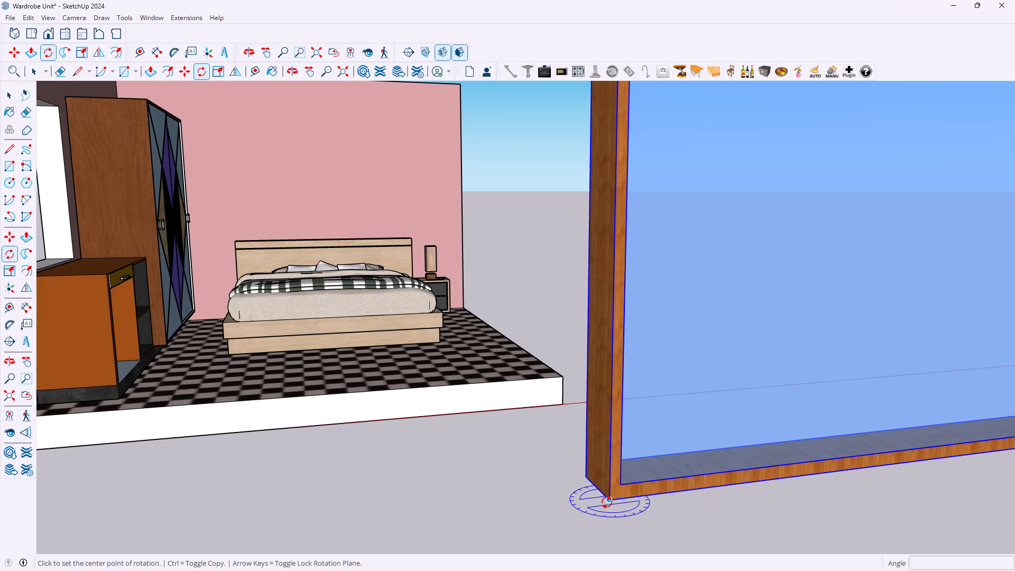
{"action": "left_click", "coordinate": [610, 501]}
{"action": "scroll", "coordinate": [718, 479], "scroll_direction": "down", "scroll_amount": 8}
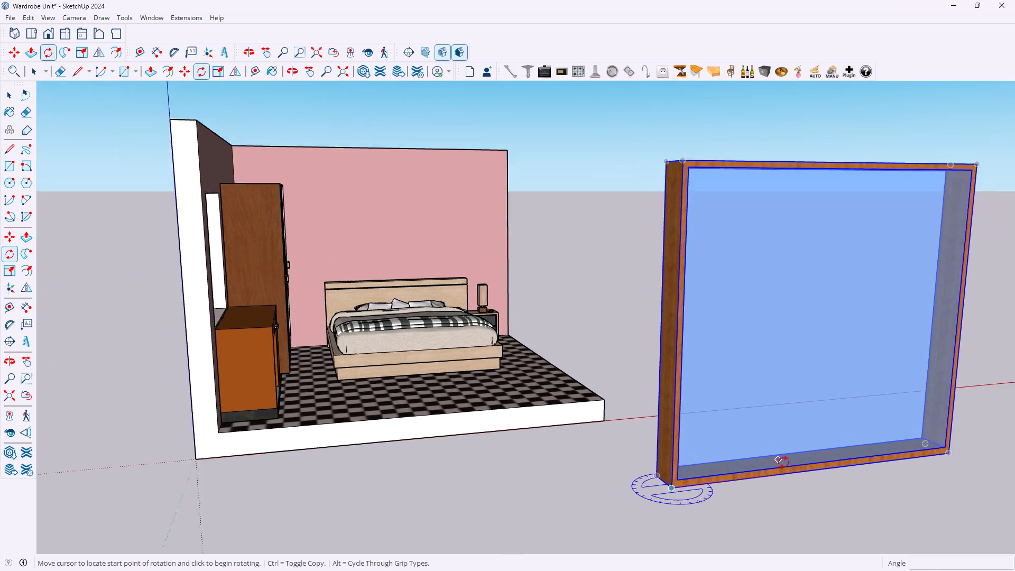
{"action": "scroll", "coordinate": [783, 463], "scroll_direction": "down", "scroll_amount": 2}
{"action": "scroll", "coordinate": [874, 451], "scroll_direction": "up", "scroll_amount": 9}
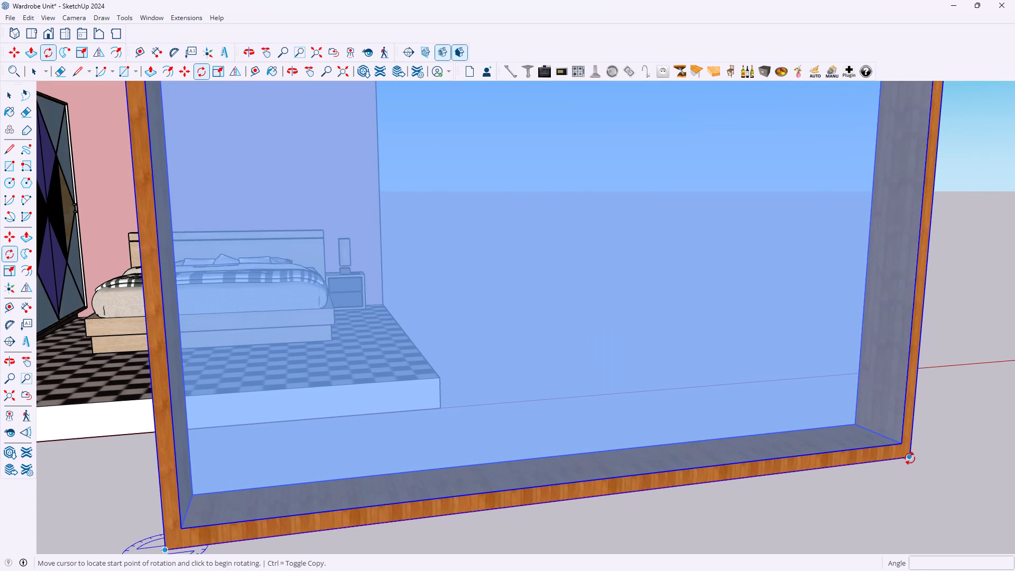
{"action": "left_click", "coordinate": [910, 458]}
{"action": "type", "text": "90"}
{"action": "key", "text": "Return"}
{"action": "scroll", "coordinate": [244, 334], "scroll_direction": "down", "scroll_amount": 10}
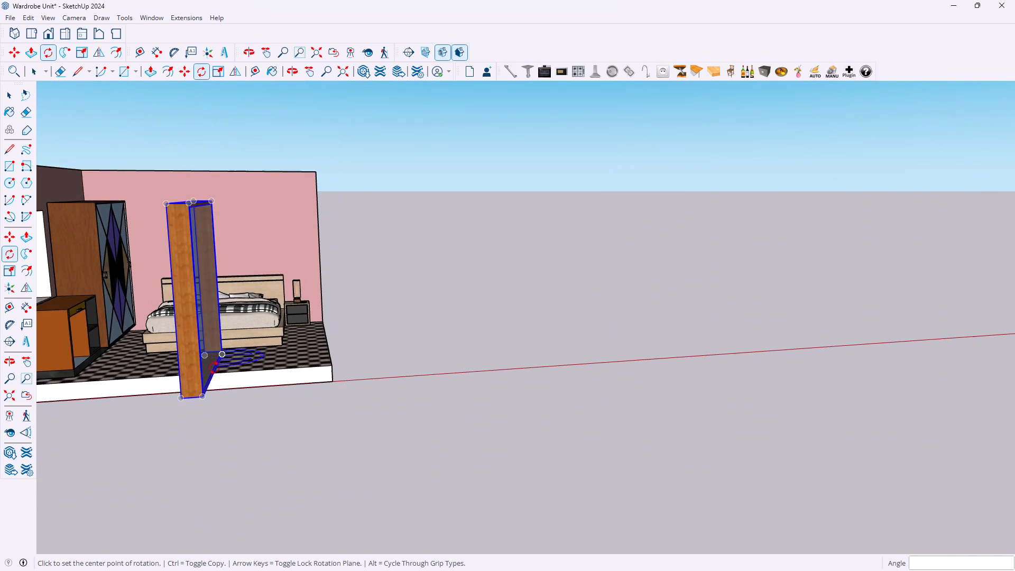
{"action": "scroll", "coordinate": [214, 368], "scroll_direction": "down", "scroll_amount": 5}
{"action": "key", "text": "space"}
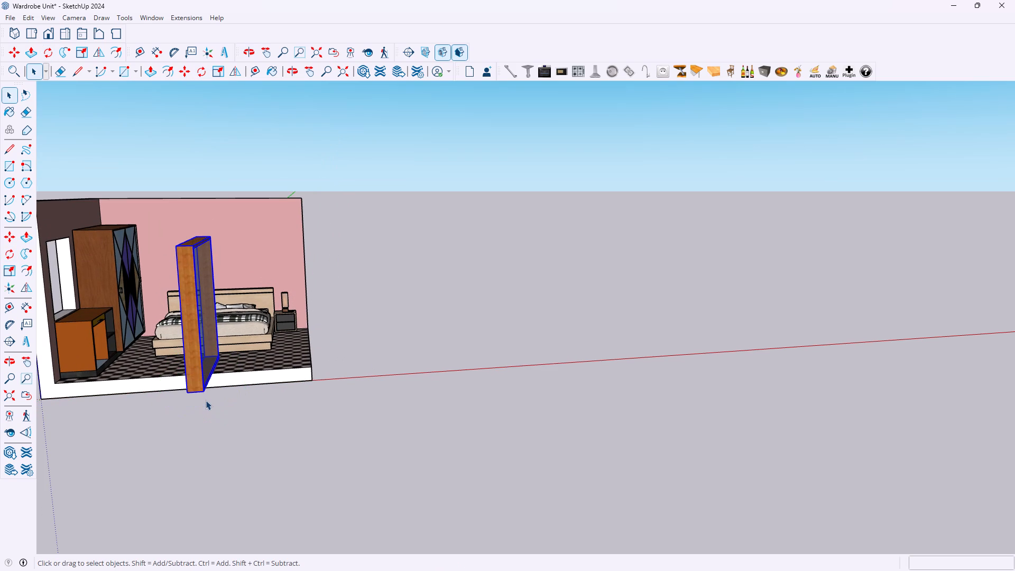
Move the window by its bottom edge into the desk wall's opening, seating it at the opening's lower corner near the wall's open end.
{"action": "key", "text": "m"}
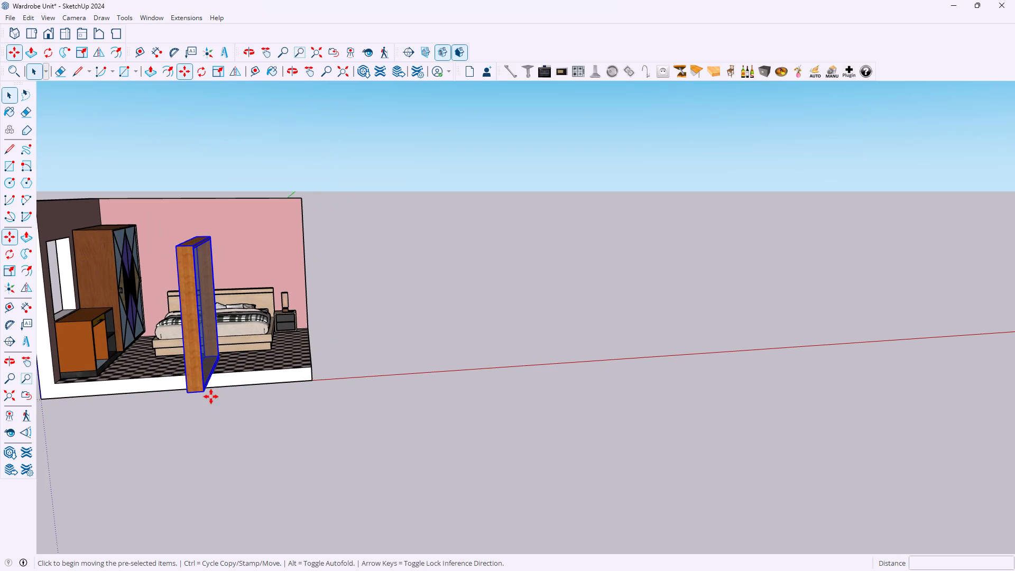
{"action": "scroll", "coordinate": [205, 381], "scroll_direction": "up", "scroll_amount": 10}
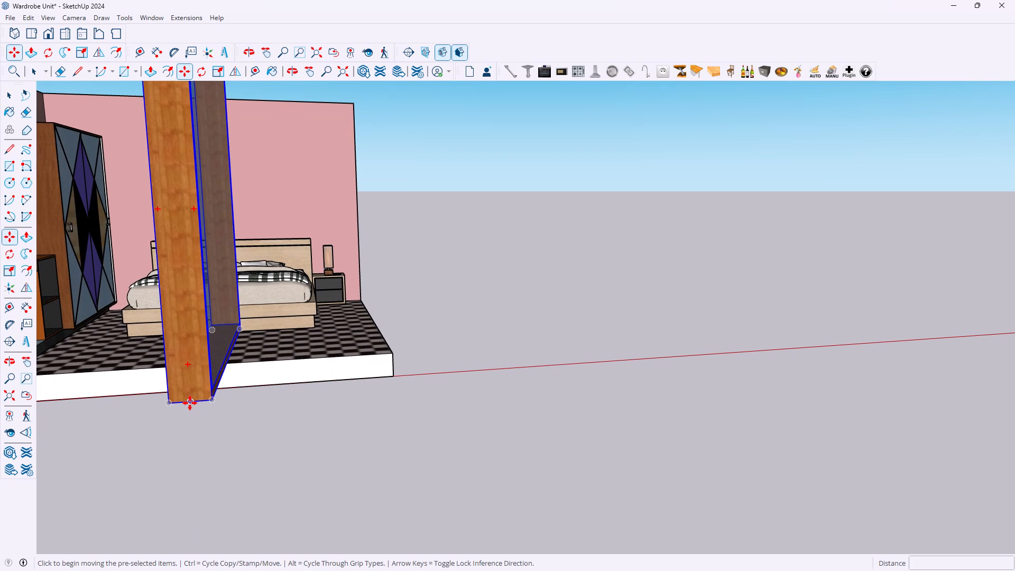
{"action": "left_click", "coordinate": [190, 402]}
{"action": "scroll", "coordinate": [80, 375], "scroll_direction": "down", "scroll_amount": 4}
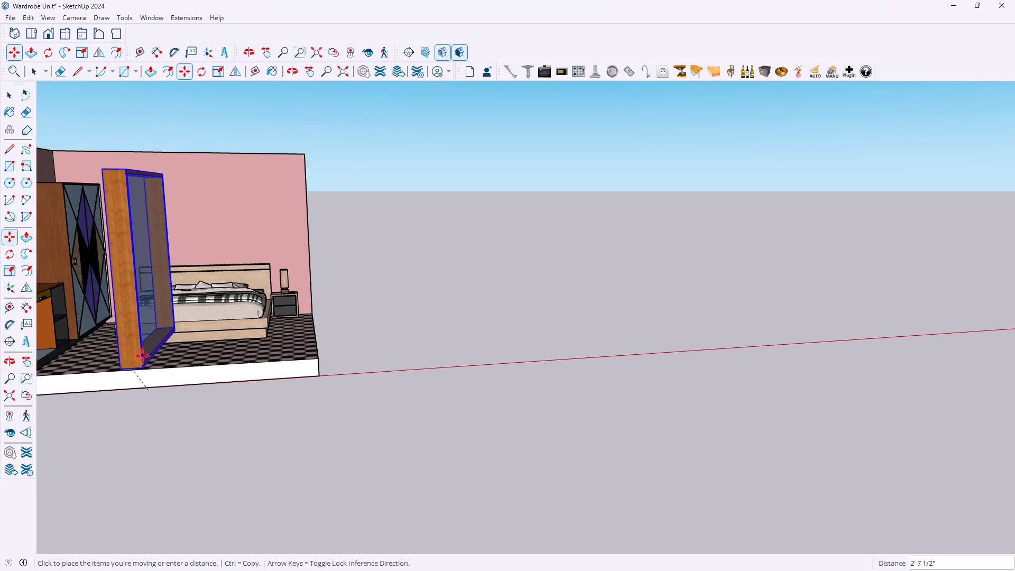
{"action": "scroll", "coordinate": [142, 356], "scroll_direction": "down", "scroll_amount": 18}
{"action": "scroll", "coordinate": [88, 340], "scroll_direction": "up", "scroll_amount": 15}
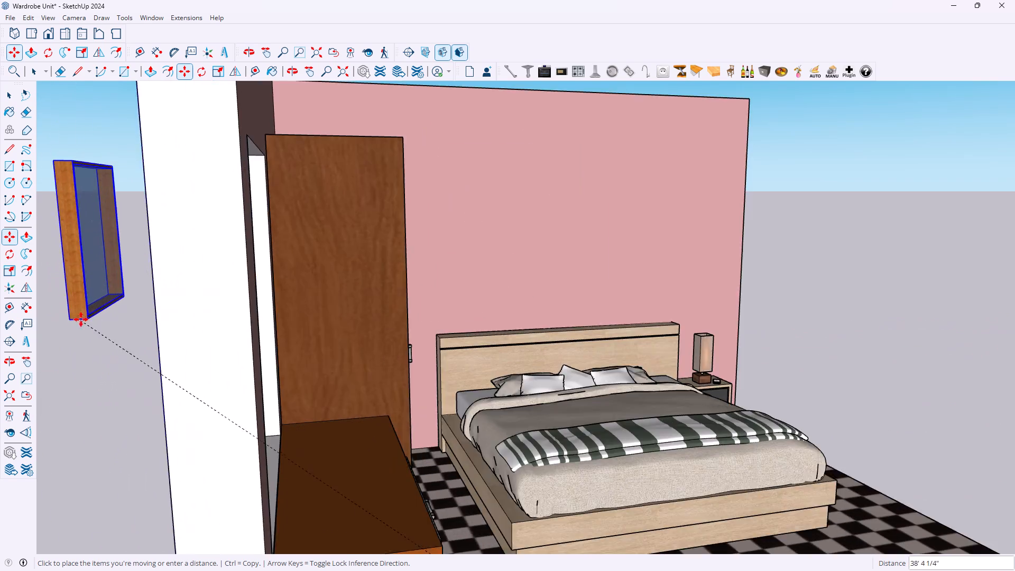
{"action": "scroll", "coordinate": [81, 319], "scroll_direction": "up", "scroll_amount": 3}
{"action": "middle_click_drag", "start_coordinate": [96, 341], "coordinate": [376, 340]}
{"action": "scroll", "coordinate": [211, 216], "scroll_direction": "down", "scroll_amount": 9}
{"action": "scroll", "coordinate": [460, 275], "scroll_direction": "up", "scroll_amount": 7}
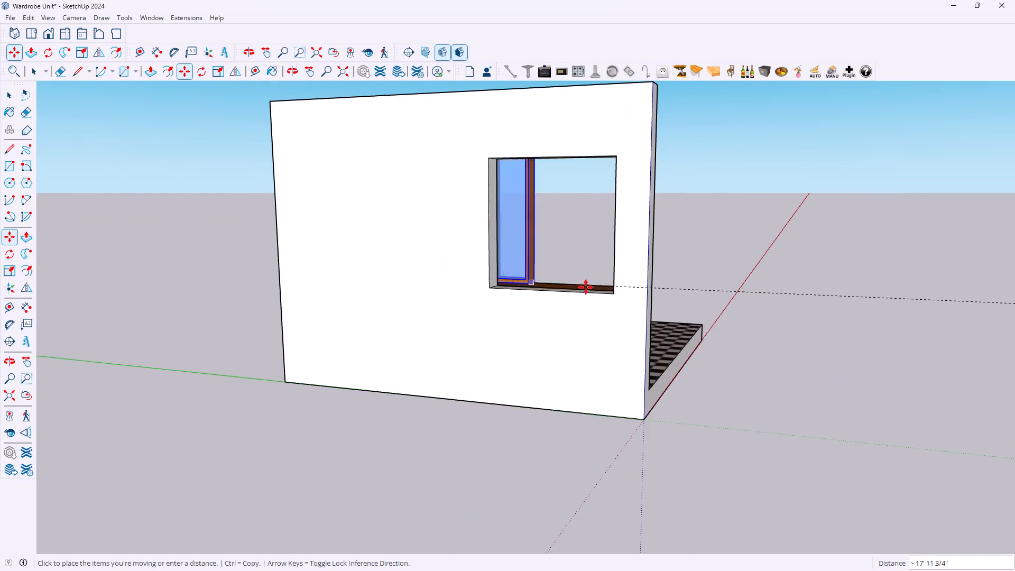
{"action": "scroll", "coordinate": [586, 287], "scroll_direction": "up", "scroll_amount": 8}
{"action": "middle_click_drag", "start_coordinate": [622, 289], "coordinate": [716, 308]}
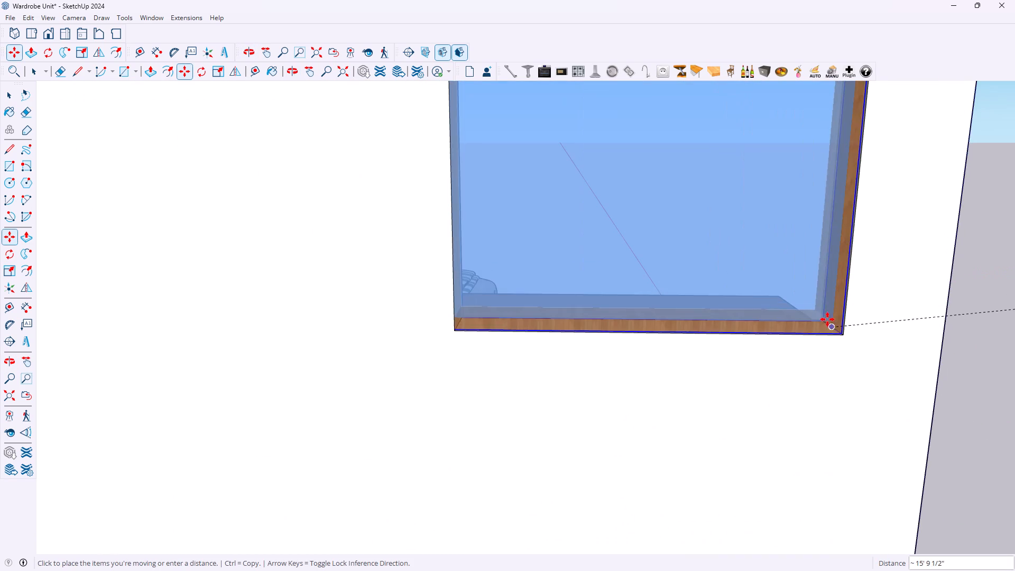
{"action": "scroll", "coordinate": [831, 317], "scroll_direction": "up", "scroll_amount": 10}
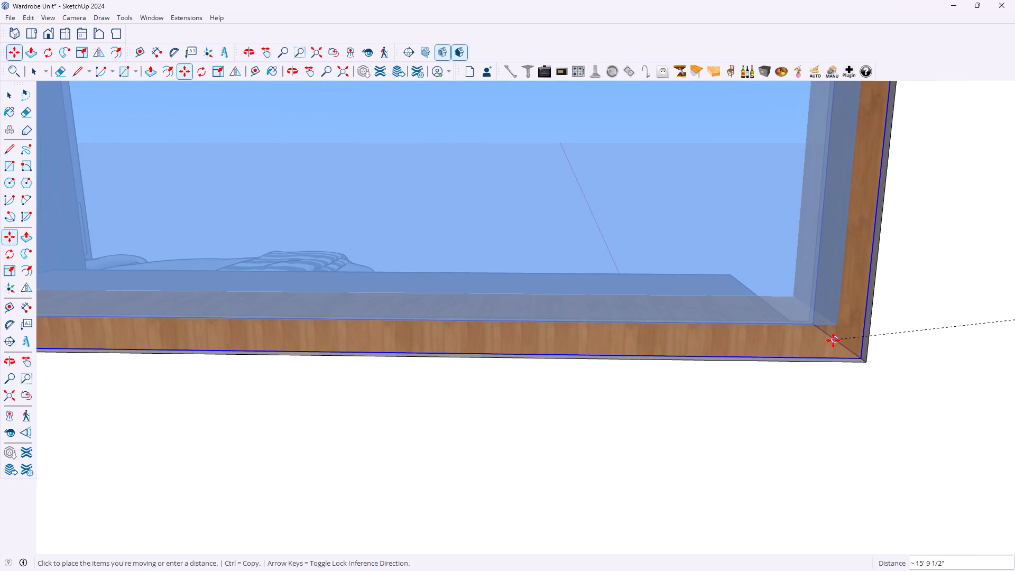
{"action": "left_click", "coordinate": [833, 340]}
Scale the window uniformly from its upper corner to about 0.64 so it fits within the wall opening.
{"action": "scroll", "coordinate": [830, 338], "scroll_direction": "down", "scroll_amount": 9}
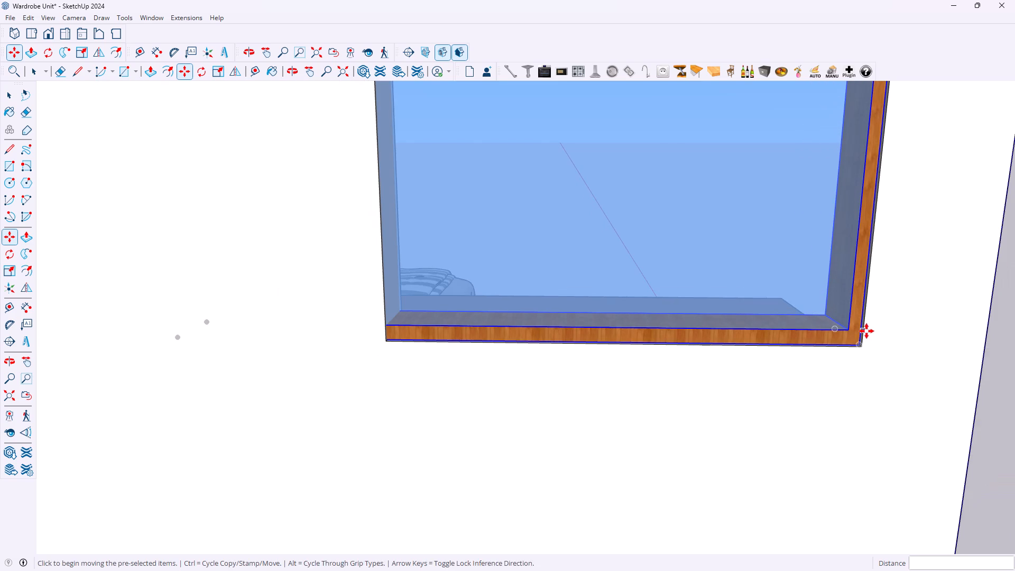
{"action": "scroll", "coordinate": [657, 303], "scroll_direction": "down", "scroll_amount": 10}
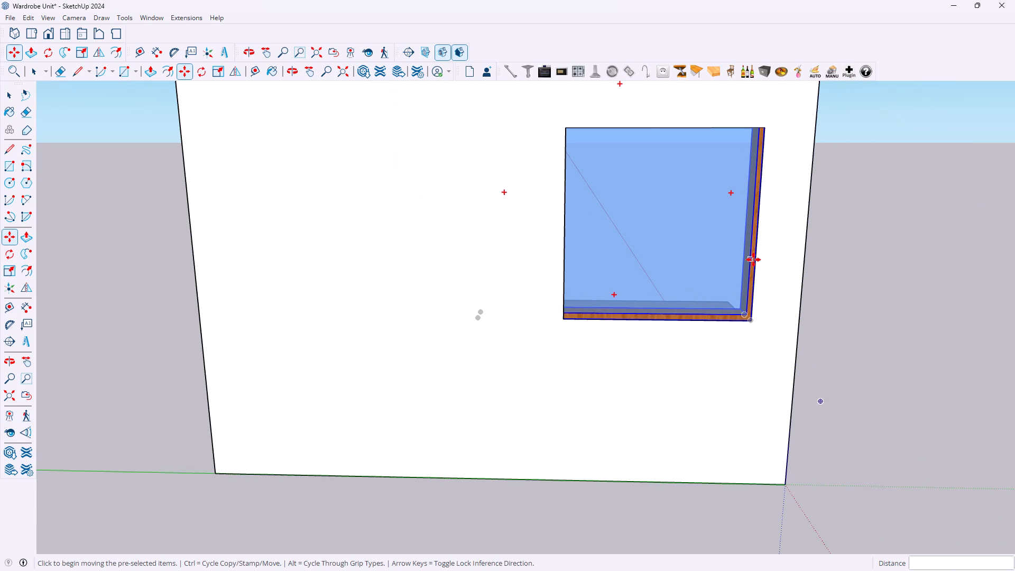
{"action": "key", "text": "s"}
{"action": "scroll", "coordinate": [611, 172], "scroll_direction": "down", "scroll_amount": 5}
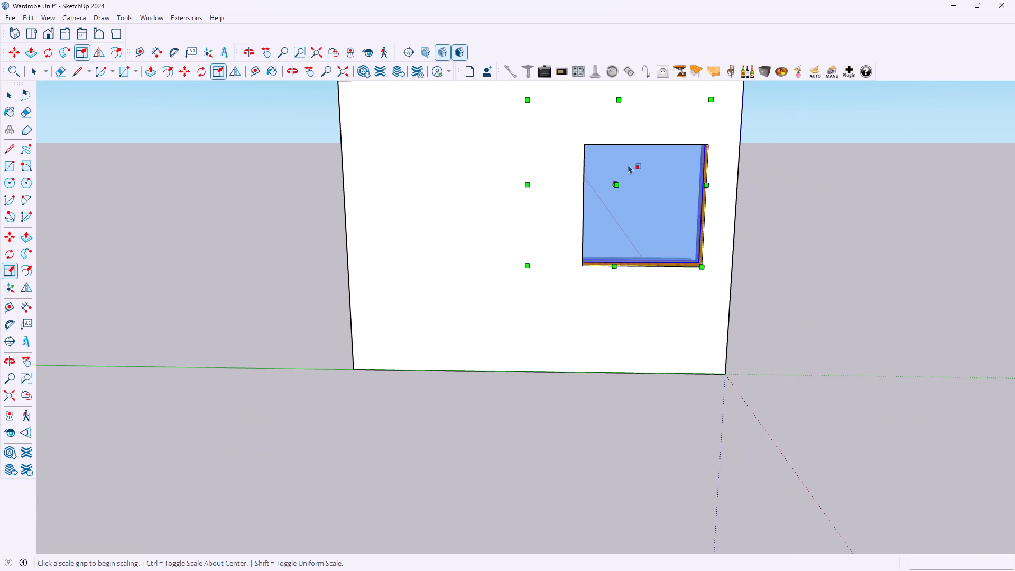
{"action": "scroll", "coordinate": [552, 155], "scroll_direction": "up", "scroll_amount": 4}
{"action": "scroll", "coordinate": [592, 132], "scroll_direction": "down", "scroll_amount": 4}
{"action": "scroll", "coordinate": [537, 104], "scroll_direction": "down", "scroll_amount": 3}
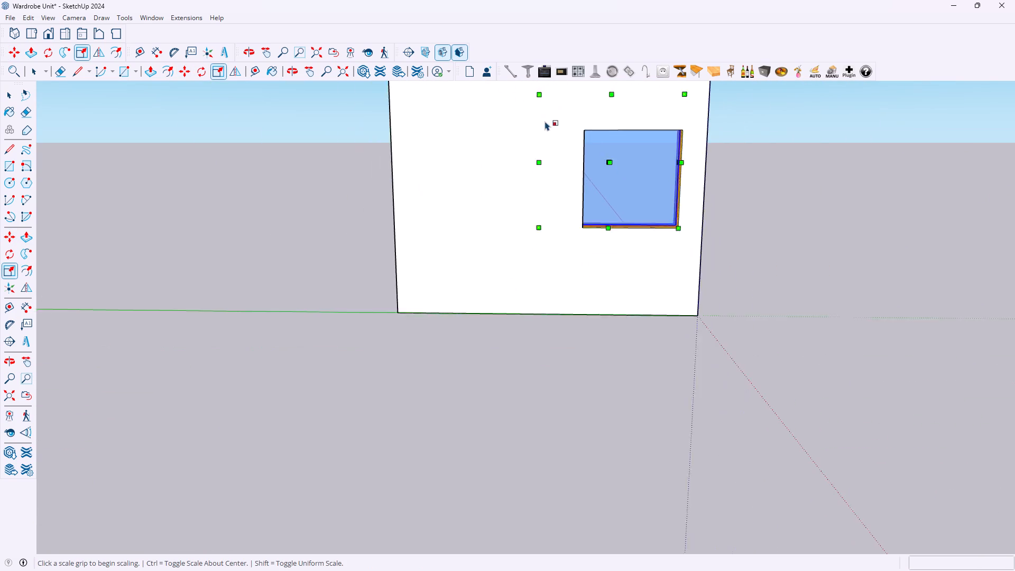
{"action": "scroll", "coordinate": [545, 121], "scroll_direction": "down", "scroll_amount": 2}
{"action": "scroll", "coordinate": [529, 98], "scroll_direction": "up", "scroll_amount": 4}
{"action": "middle_click_drag", "start_coordinate": [538, 93], "coordinate": [600, 116]}
{"action": "scroll", "coordinate": [595, 117], "scroll_direction": "up", "scroll_amount": 1}
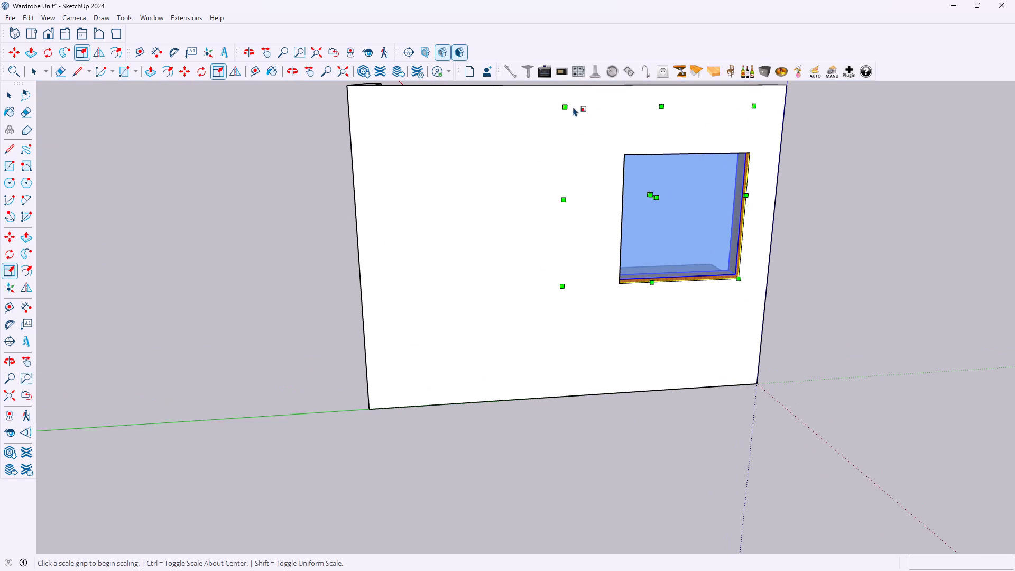
{"action": "left_click", "coordinate": [566, 105]}
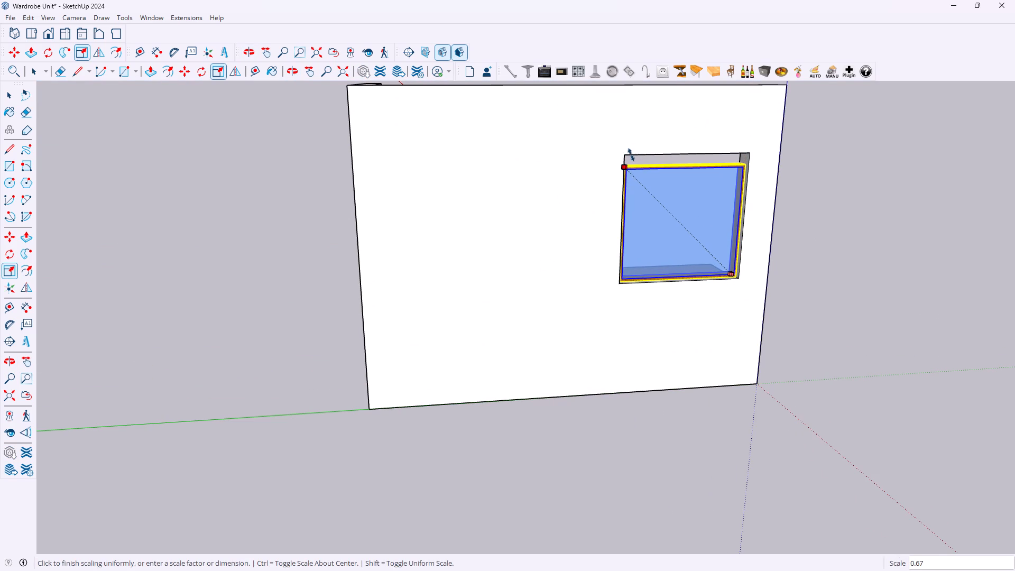
{"action": "middle_click_drag", "start_coordinate": [632, 155], "coordinate": [577, 148]}
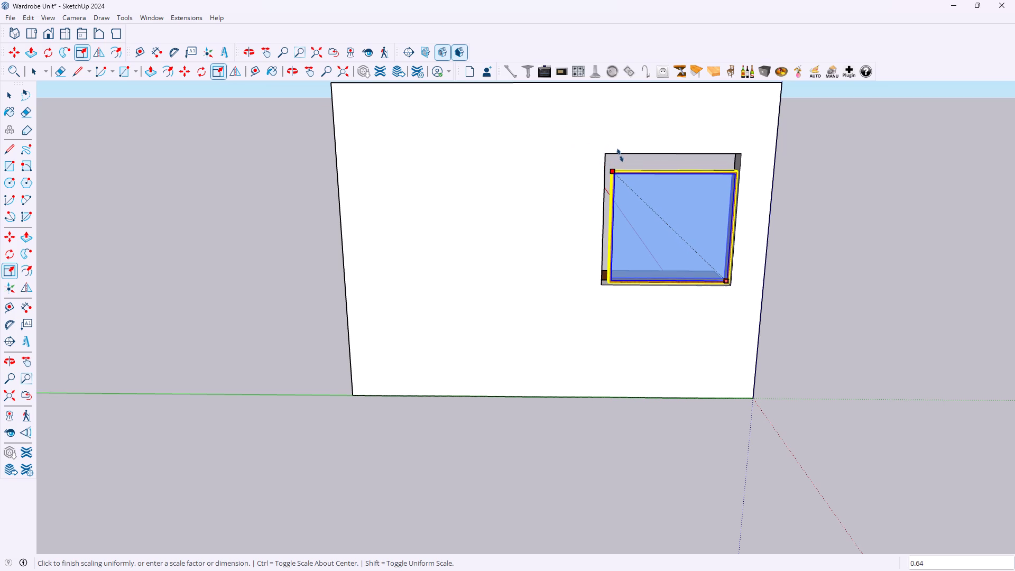
{"action": "left_click", "coordinate": [625, 155]}
Stretch the window's width along the red axis until its side frame meets the opening's side edge.
{"action": "scroll", "coordinate": [634, 183], "scroll_direction": "up", "scroll_amount": 9}
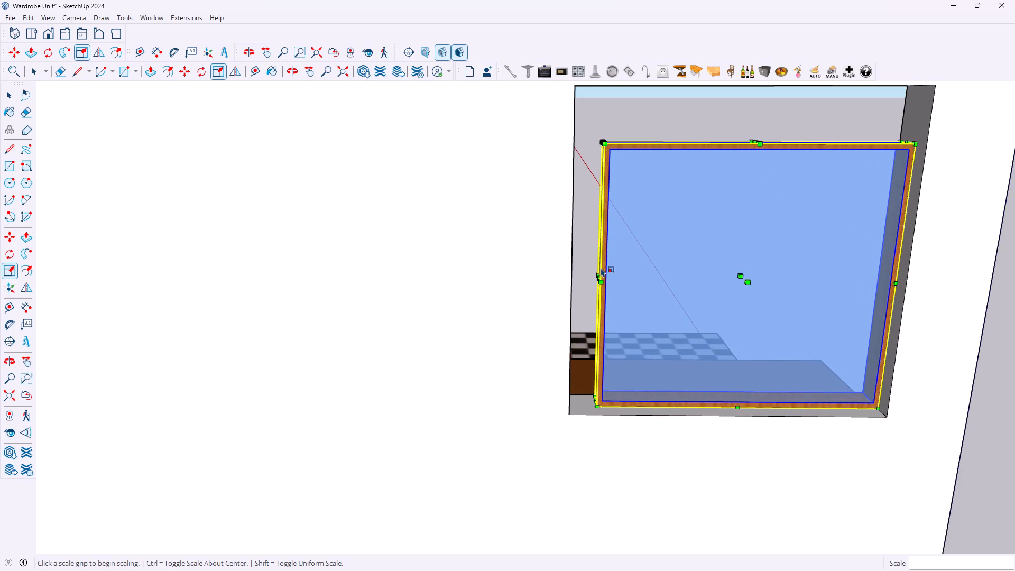
{"action": "scroll", "coordinate": [587, 276], "scroll_direction": "up", "scroll_amount": 4}
{"action": "left_click", "coordinate": [623, 285]}
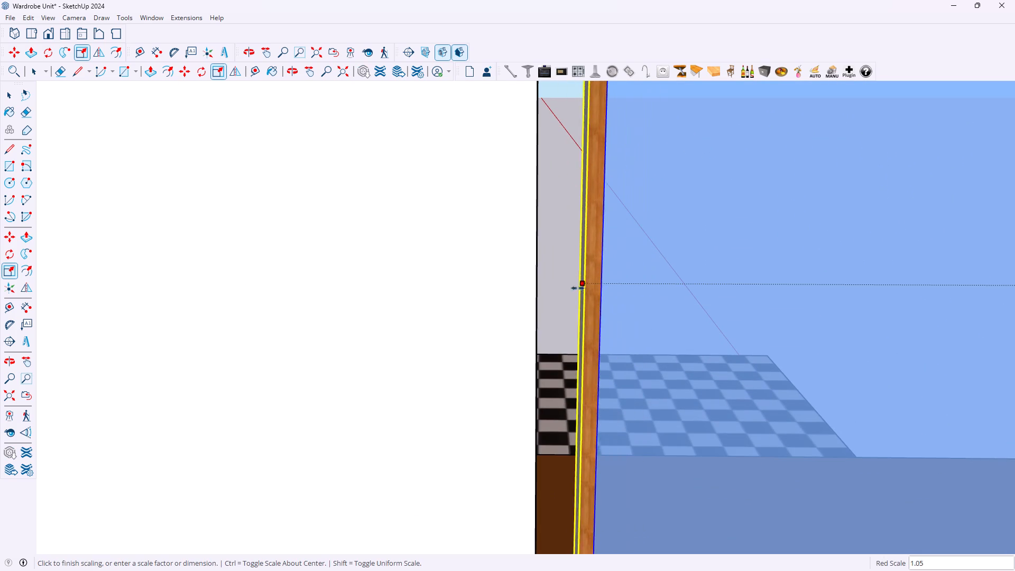
{"action": "left_click", "coordinate": [534, 289]}
Stretch the window's height along the blue axis by about 1.20 to reach the opening's top edge.
{"action": "scroll", "coordinate": [615, 238], "scroll_direction": "down", "scroll_amount": 4}
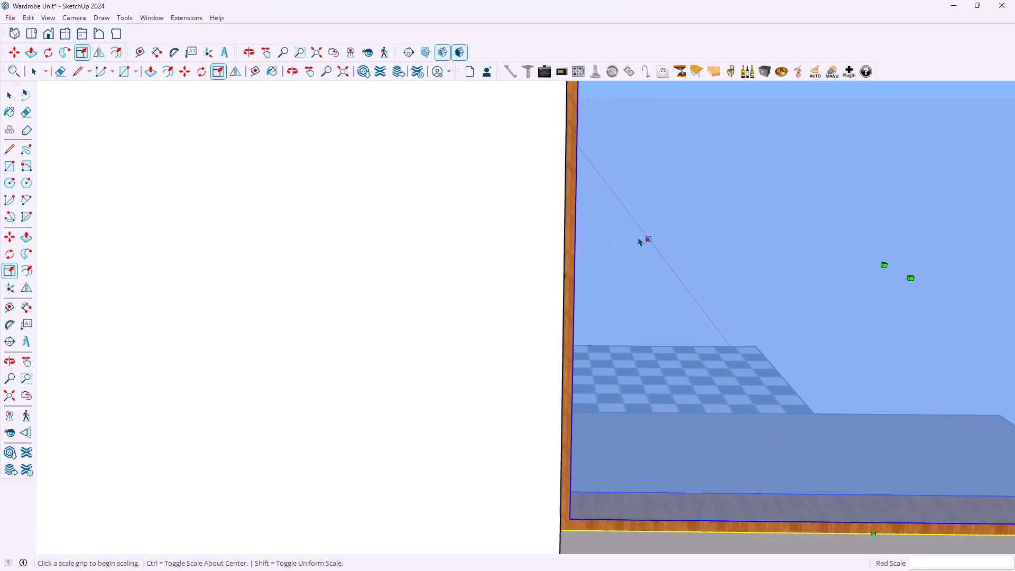
{"action": "scroll", "coordinate": [645, 186], "scroll_direction": "down", "scroll_amount": 5}
{"action": "scroll", "coordinate": [703, 165], "scroll_direction": "down", "scroll_amount": 10}
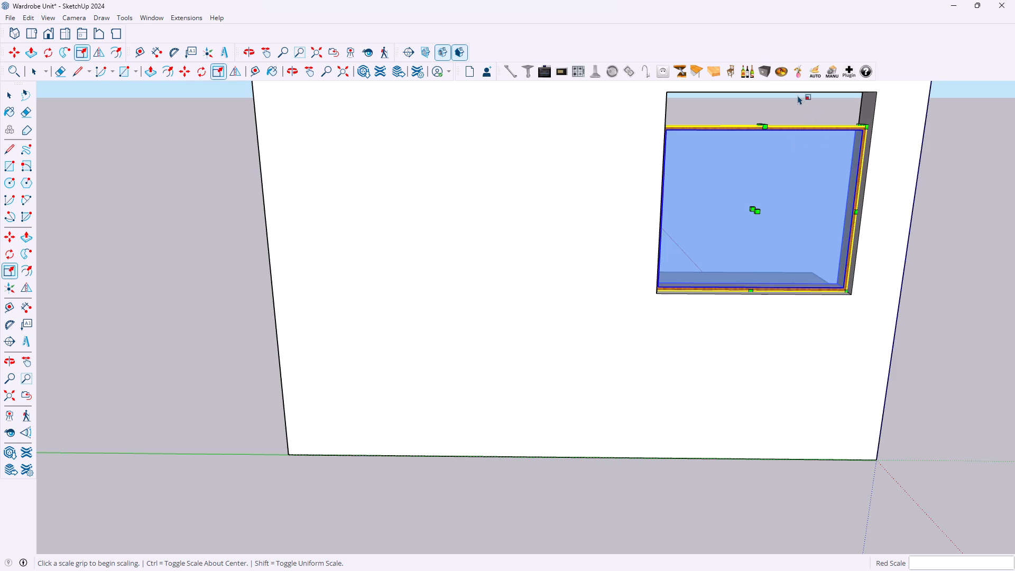
{"action": "scroll", "coordinate": [795, 90], "scroll_direction": "up", "scroll_amount": 9}
{"action": "left_click", "coordinate": [725, 185]}
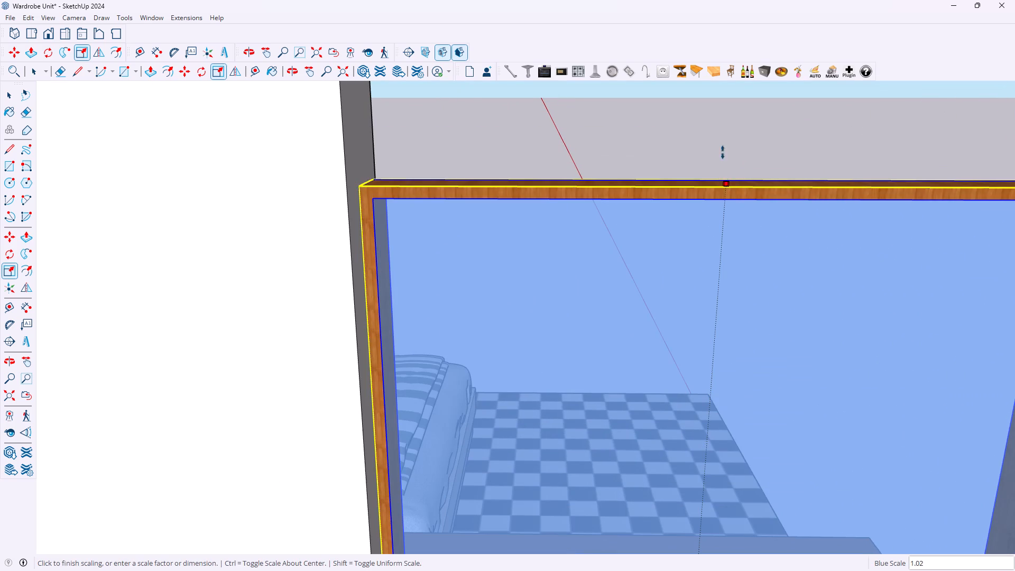
{"action": "scroll", "coordinate": [722, 133], "scroll_direction": "down", "scroll_amount": 7}
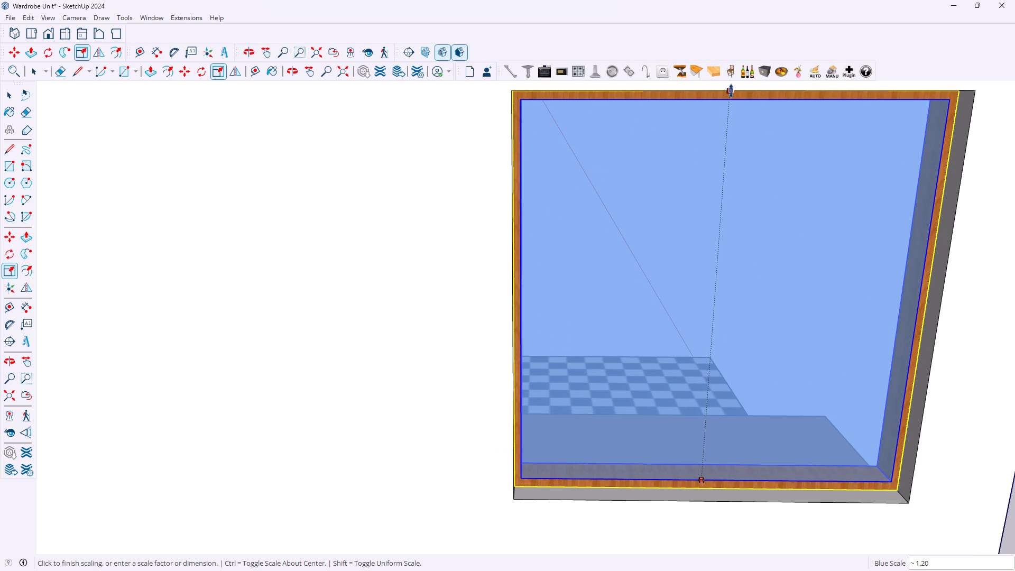
{"action": "left_click", "coordinate": [731, 91]}
Move the window about 1 3/4" through the wall's thickness, away from the room side, using its bottom corner.
{"action": "middle_click_drag", "start_coordinate": [763, 222], "coordinate": [418, 204]}
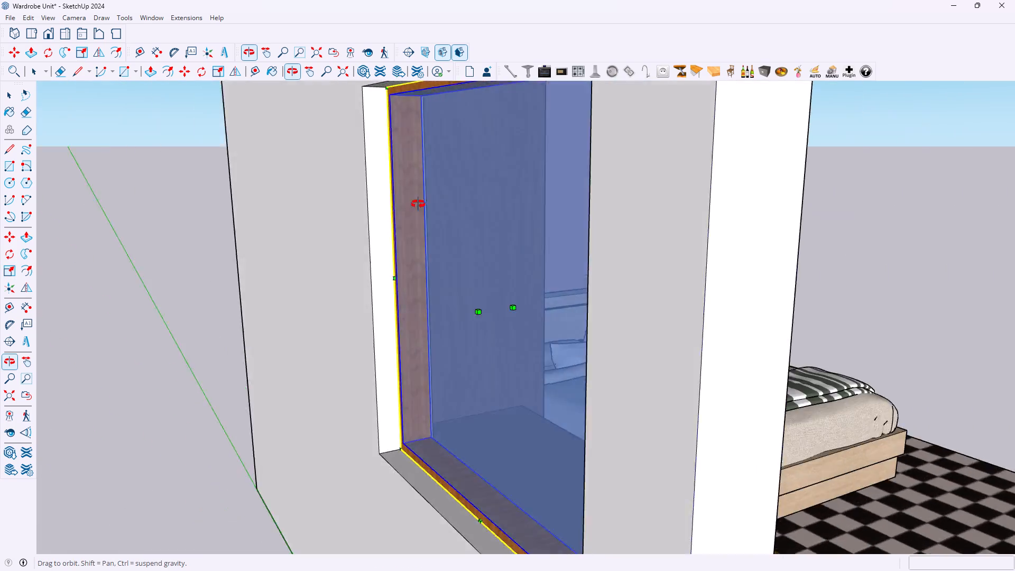
{"action": "middle_click_drag", "start_coordinate": [418, 204], "coordinate": [294, 201]}
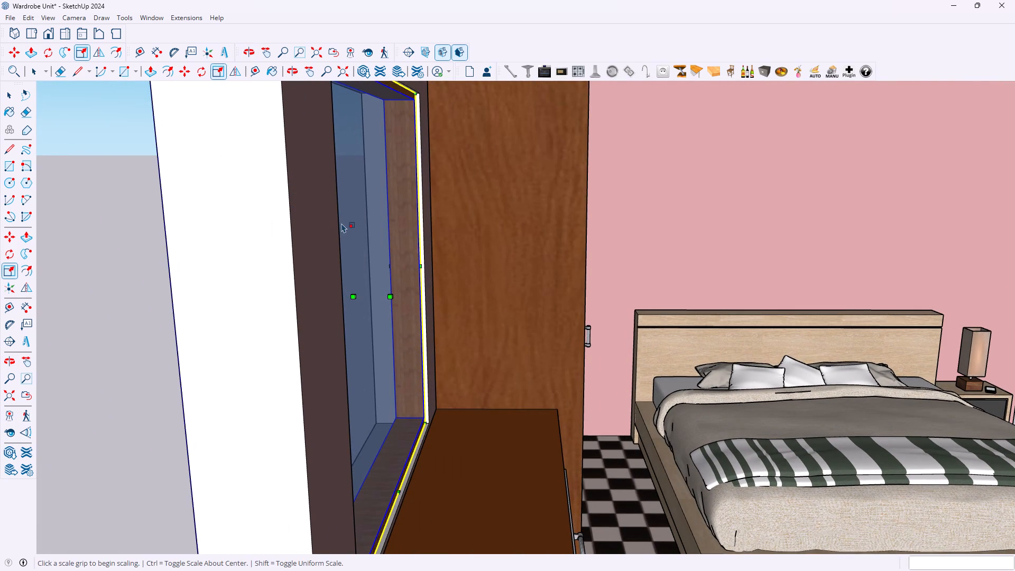
{"action": "scroll", "coordinate": [379, 279], "scroll_direction": "down", "scroll_amount": 2}
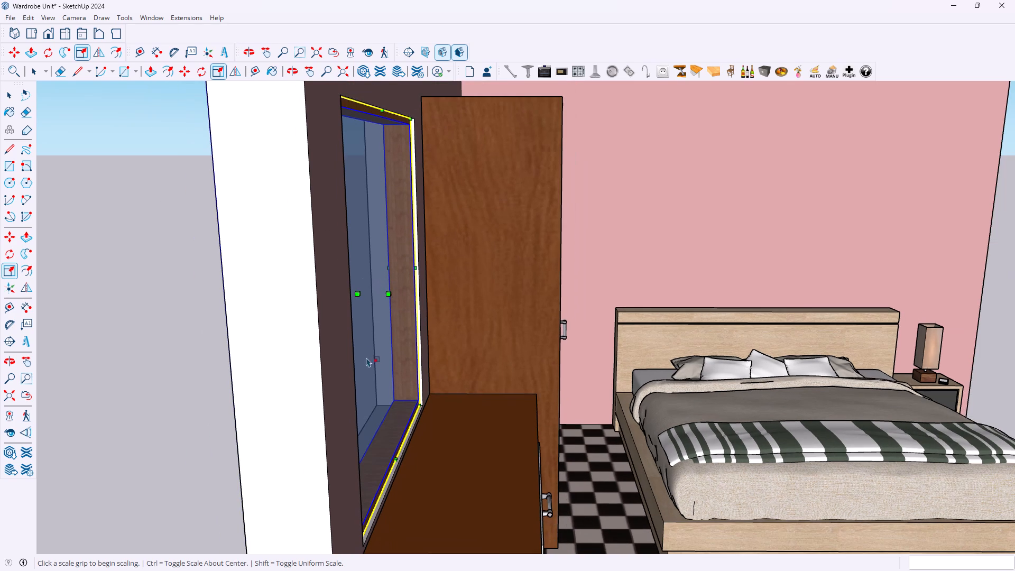
{"action": "key", "text": "m"}
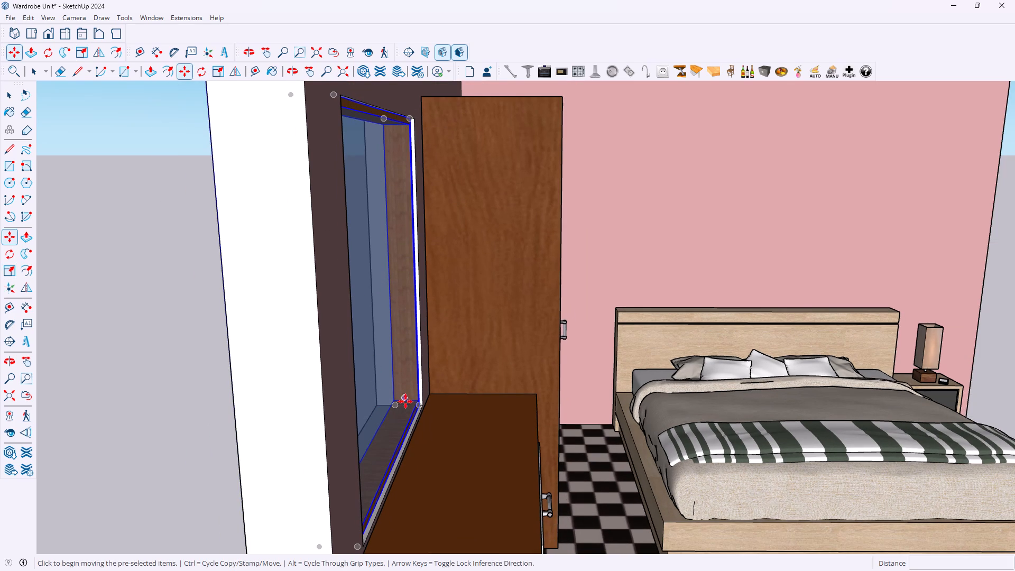
{"action": "scroll", "coordinate": [405, 403], "scroll_direction": "up", "scroll_amount": 13}
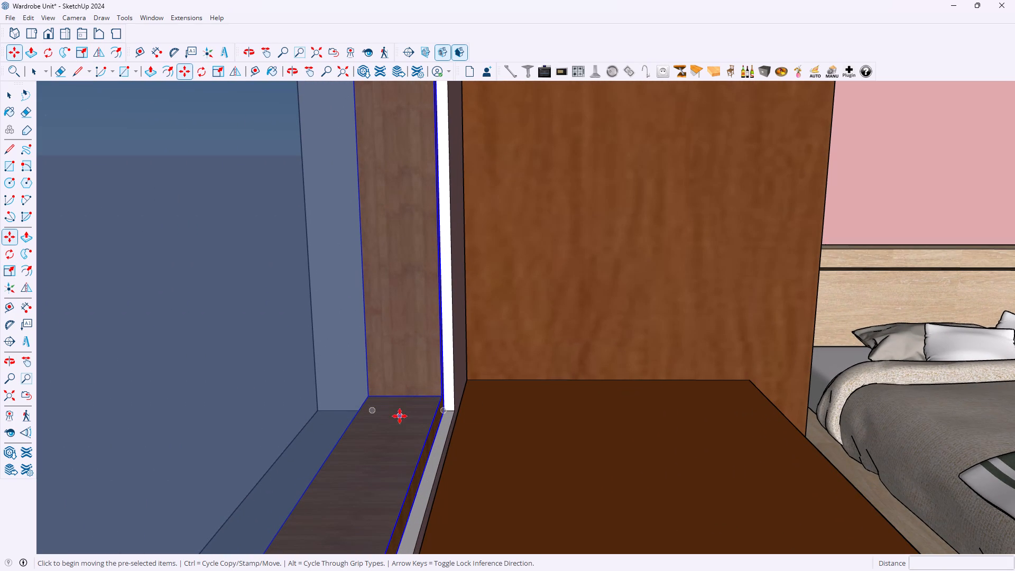
{"action": "left_click", "coordinate": [374, 412]}
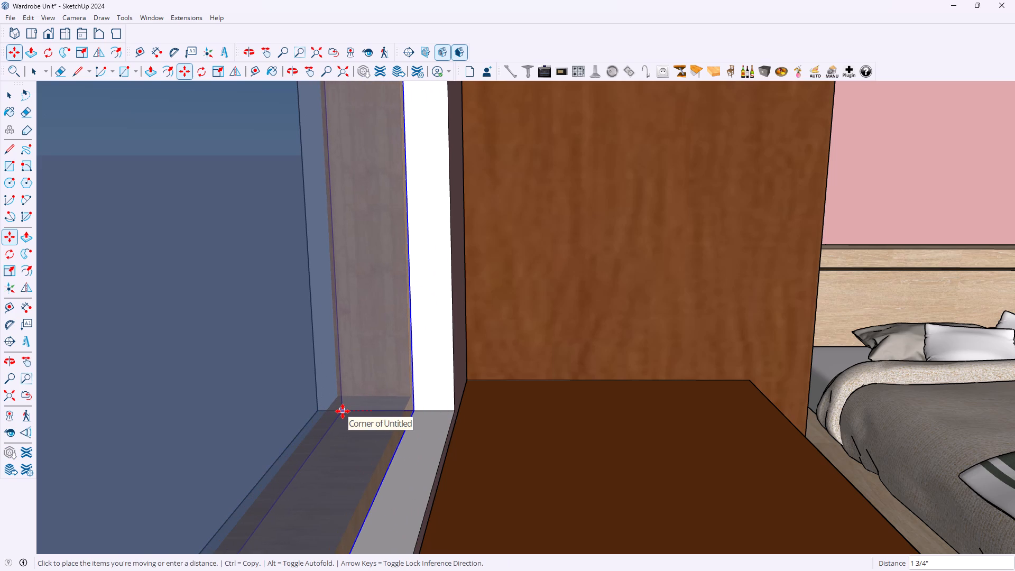
{"action": "left_click", "coordinate": [343, 411]}
Deselect the window and examine its fit in the wall and the whole furnished room from several angles.
{"action": "scroll", "coordinate": [373, 399], "scroll_direction": "down", "scroll_amount": 4}
{"action": "middle_click_drag", "start_coordinate": [333, 376], "coordinate": [351, 383]}
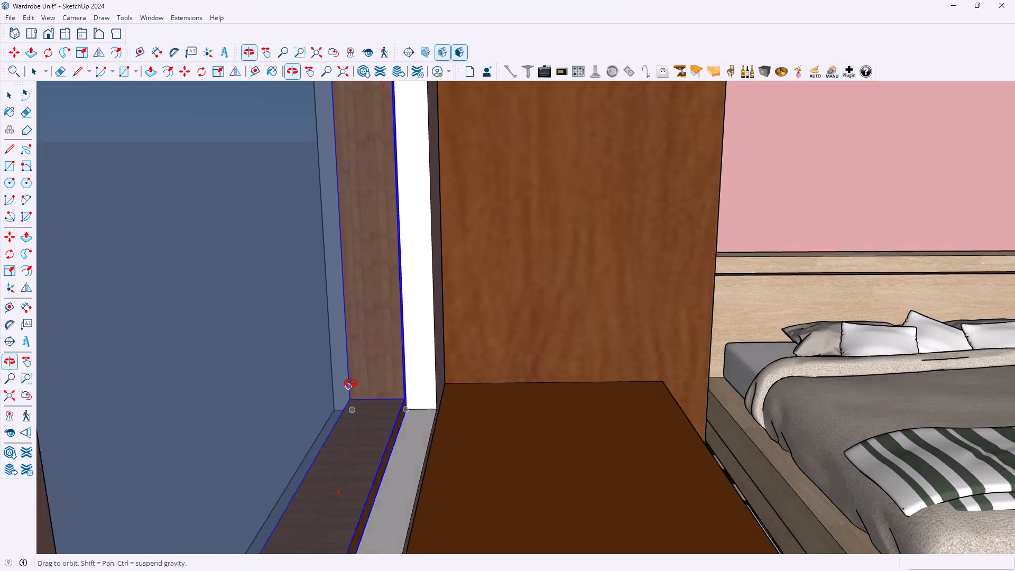
{"action": "middle_click_drag", "start_coordinate": [351, 383], "coordinate": [441, 377]}
{"action": "scroll", "coordinate": [439, 361], "scroll_direction": "down", "scroll_amount": 19}
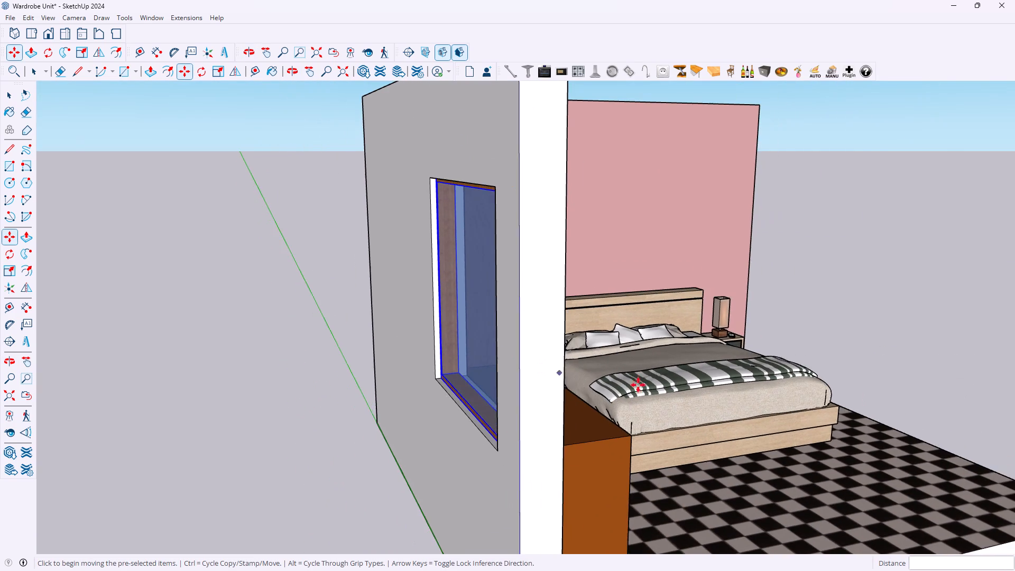
{"action": "middle_click_drag", "start_coordinate": [647, 378], "coordinate": [189, 341]}
{"action": "scroll", "coordinate": [281, 348], "scroll_direction": "down", "scroll_amount": 4}
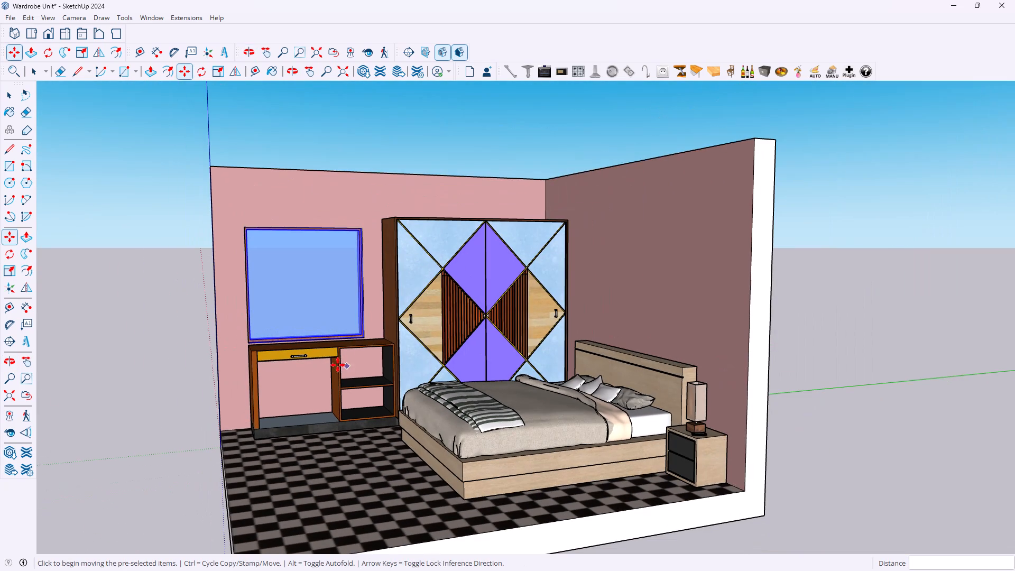
{"action": "key", "text": "space"}
{"action": "middle_click_drag", "start_coordinate": [144, 311], "coordinate": [384, 338]}
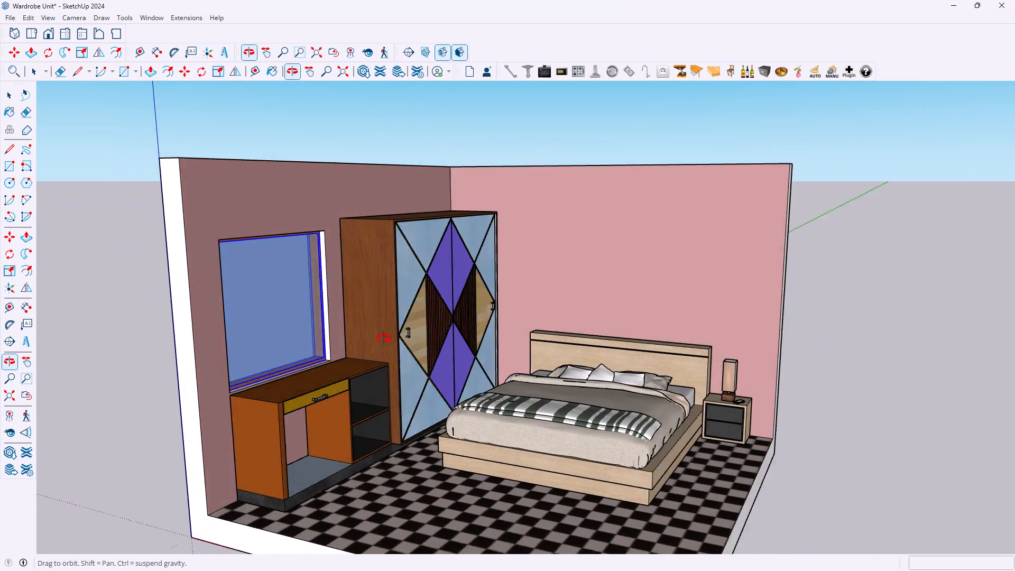
{"action": "middle_click_drag", "start_coordinate": [384, 338], "coordinate": [413, 338]}
{"action": "left_click", "coordinate": [107, 332]}
{"action": "scroll", "coordinate": [154, 330], "scroll_direction": "down", "scroll_amount": 2}
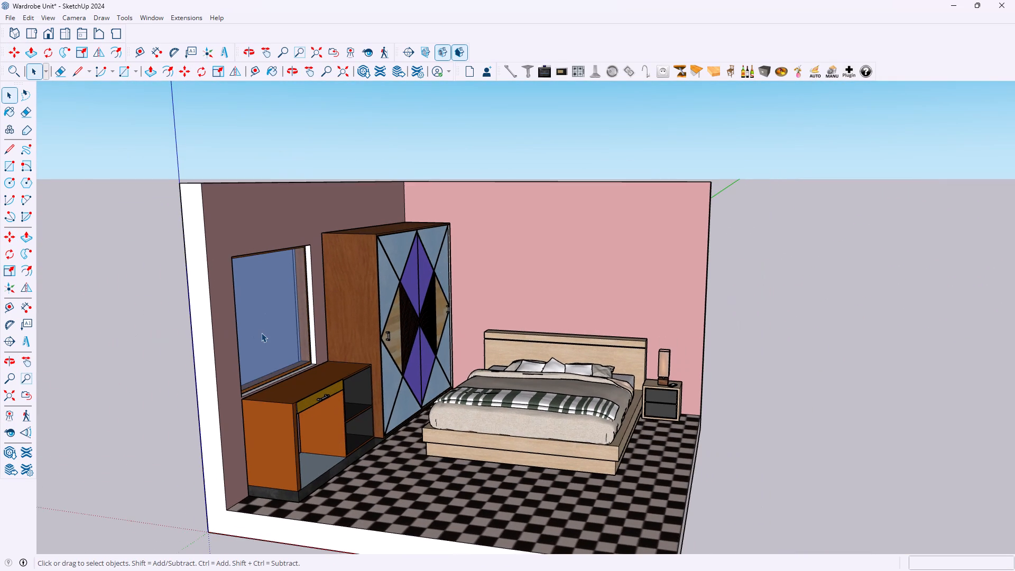
{"action": "middle_click_drag", "start_coordinate": [156, 332], "coordinate": [285, 324]}
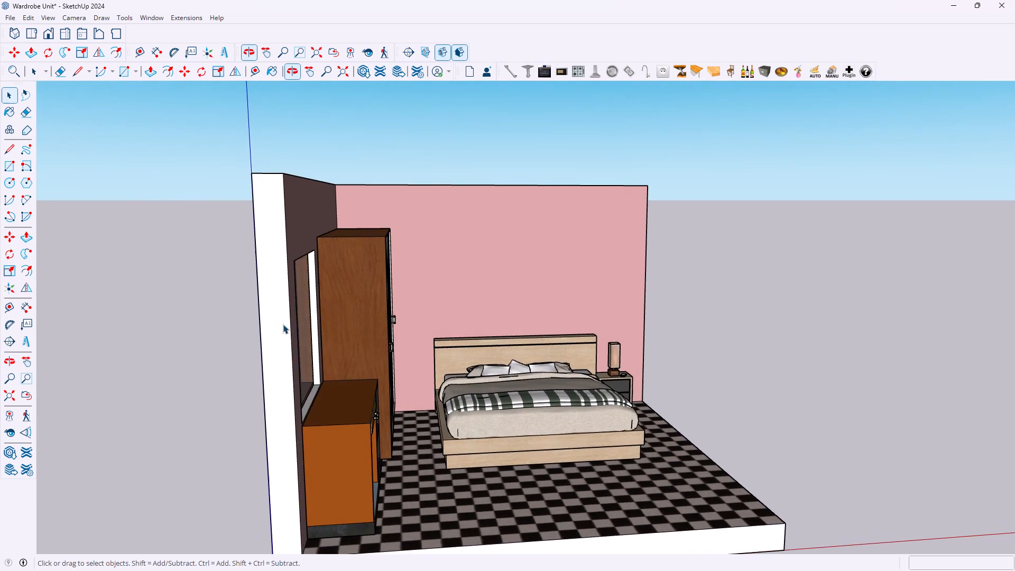
{"action": "scroll", "coordinate": [294, 320], "scroll_direction": "down", "scroll_amount": 6}
{"action": "middle_click_drag", "start_coordinate": [514, 345], "coordinate": [273, 331]}
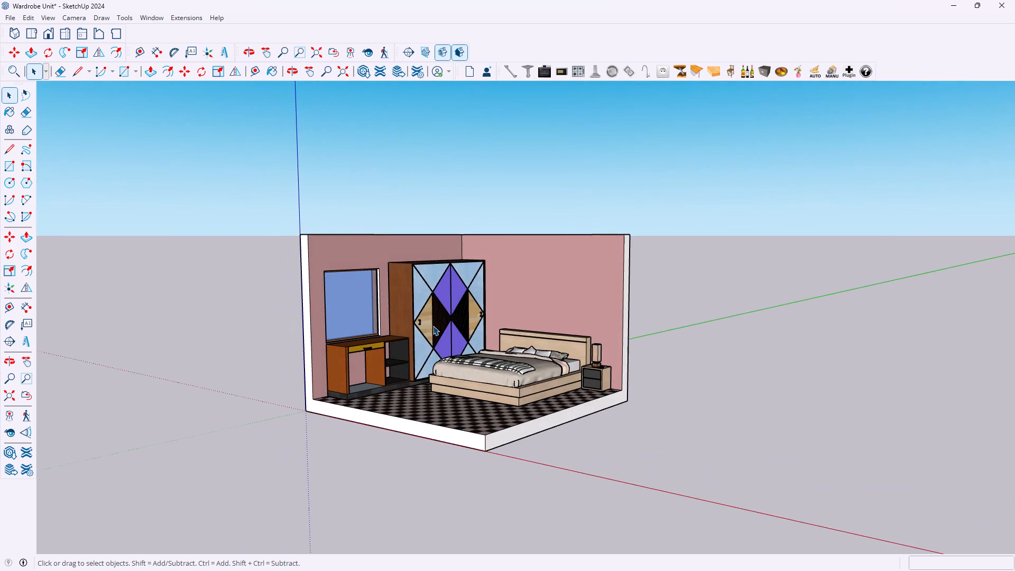
{"action": "scroll", "coordinate": [433, 326], "scroll_direction": "up", "scroll_amount": 3}
{"action": "scroll", "coordinate": [517, 326], "scroll_direction": "up", "scroll_amount": 3}
{"action": "middle_click_drag", "start_coordinate": [497, 330], "coordinate": [476, 326]}
{"action": "scroll", "coordinate": [455, 326], "scroll_direction": "down", "scroll_amount": 2}
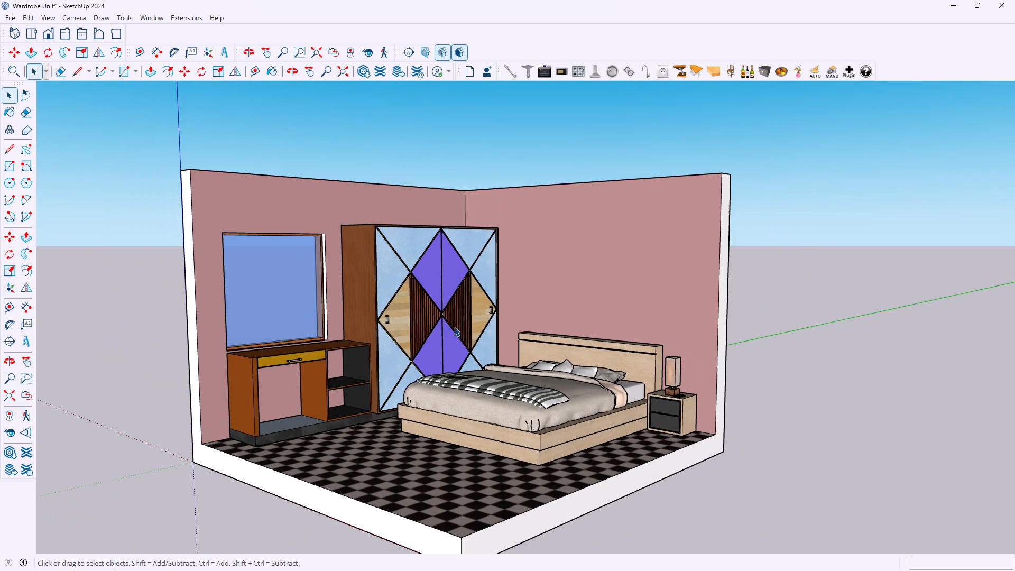
{"action": "scroll", "coordinate": [470, 336], "scroll_direction": "up", "scroll_amount": 1}
{"action": "scroll", "coordinate": [474, 340], "scroll_direction": "down", "scroll_amount": 1}
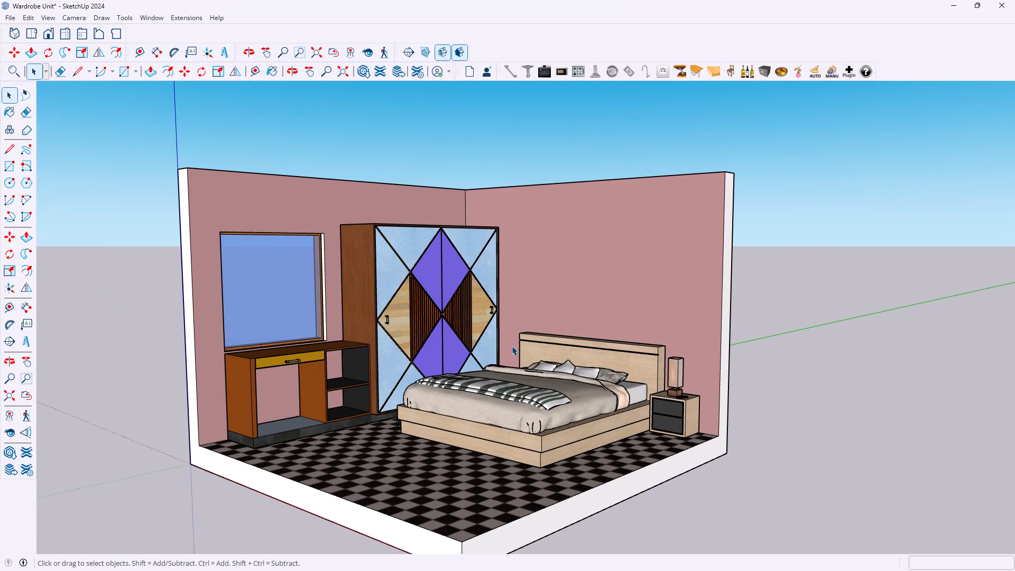
{"action": "scroll", "coordinate": [439, 296], "scroll_direction": "down", "scroll_amount": 1}
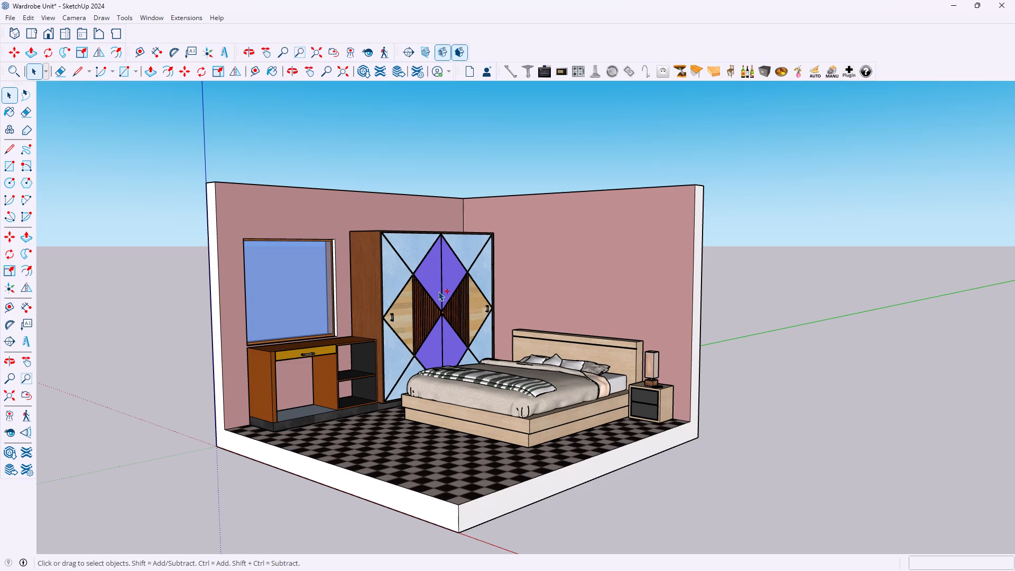
Save the Wardrobe Unit model.
{"action": "key", "text": "ctrl+s"}
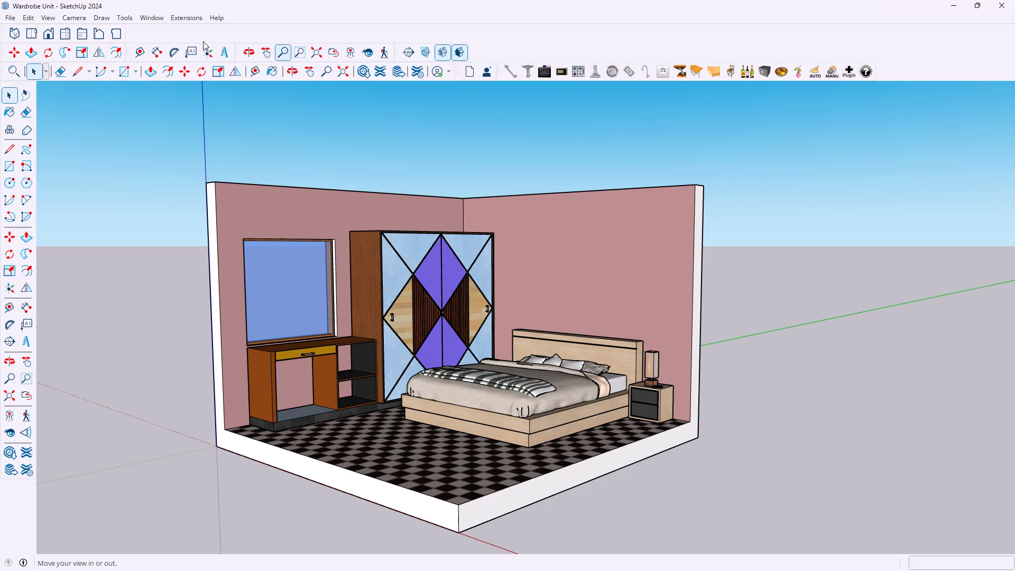
Print the current view with Microsoft Print to PDF, saving it as Wardrobe Unit in the SKETCHUP FILES folder 6.
{"action": "key", "text": "ctrl+p"}
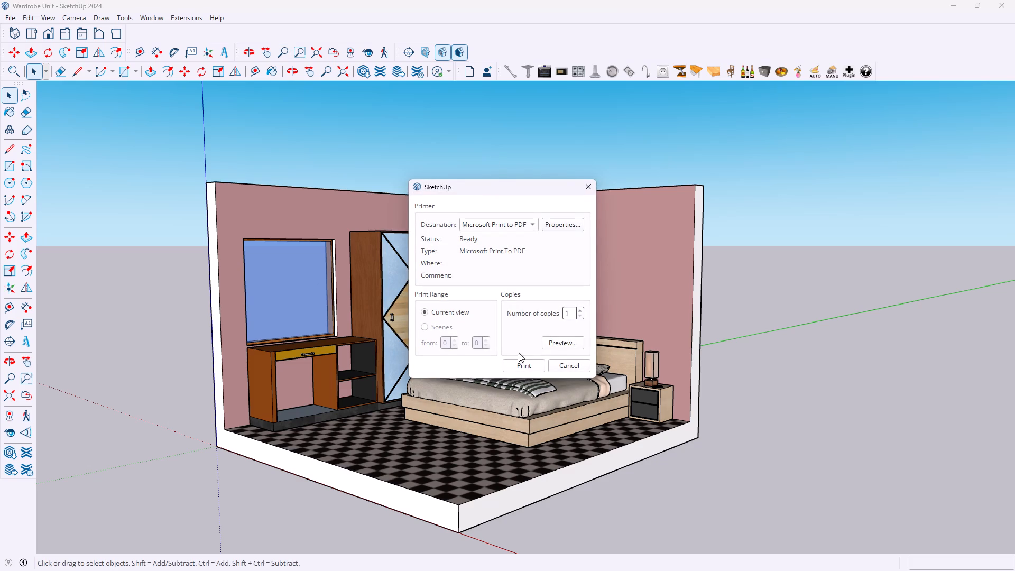
{"action": "left_click", "coordinate": [523, 363]}
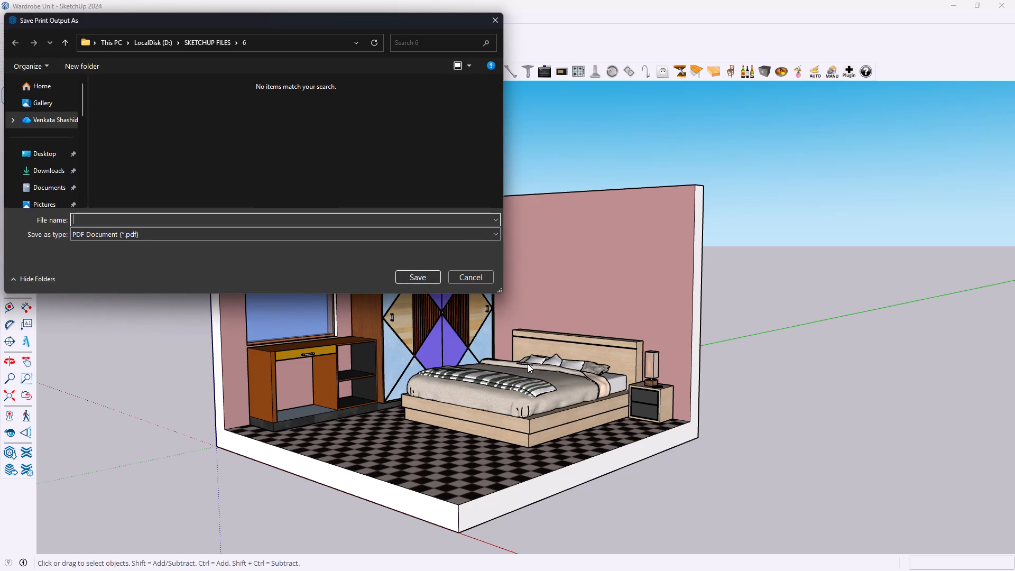
{"action": "left_click", "coordinate": [160, 219]}
{"action": "type", "text": "Wa"}
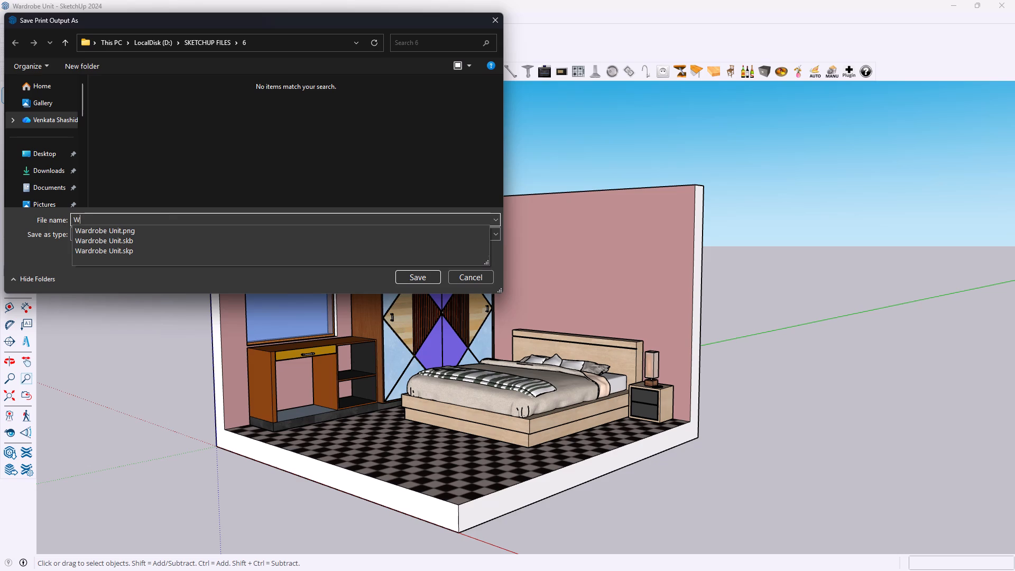
{"action": "key", "text": "Down"}
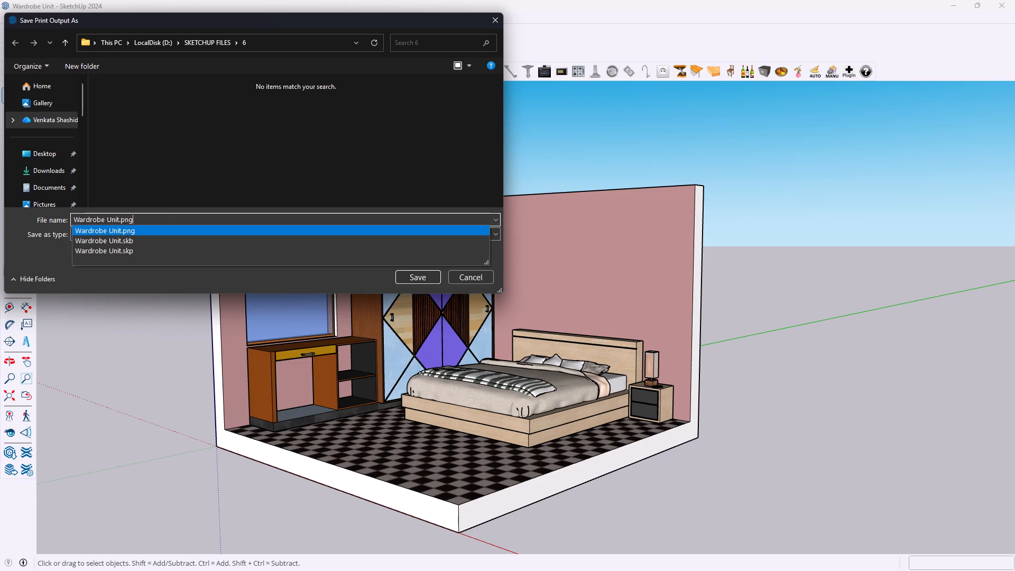
{"action": "key", "text": "Down"}
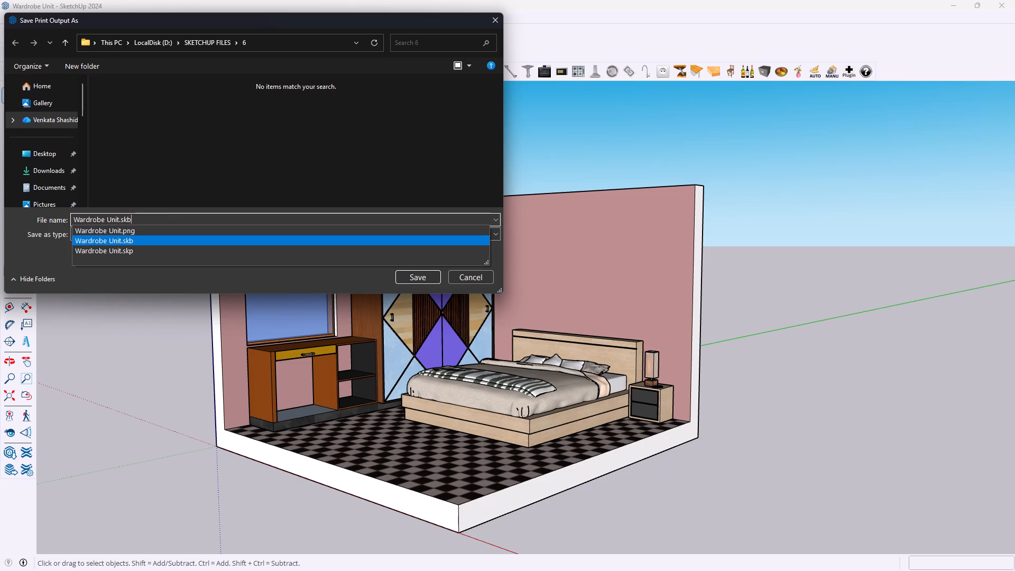
{"action": "key", "text": "BackSpace"}
{"action": "key", "text": "BackSpace"}
{"action": "key", "text": "BackSpace"}
{"action": "key", "text": "BackSpace"}
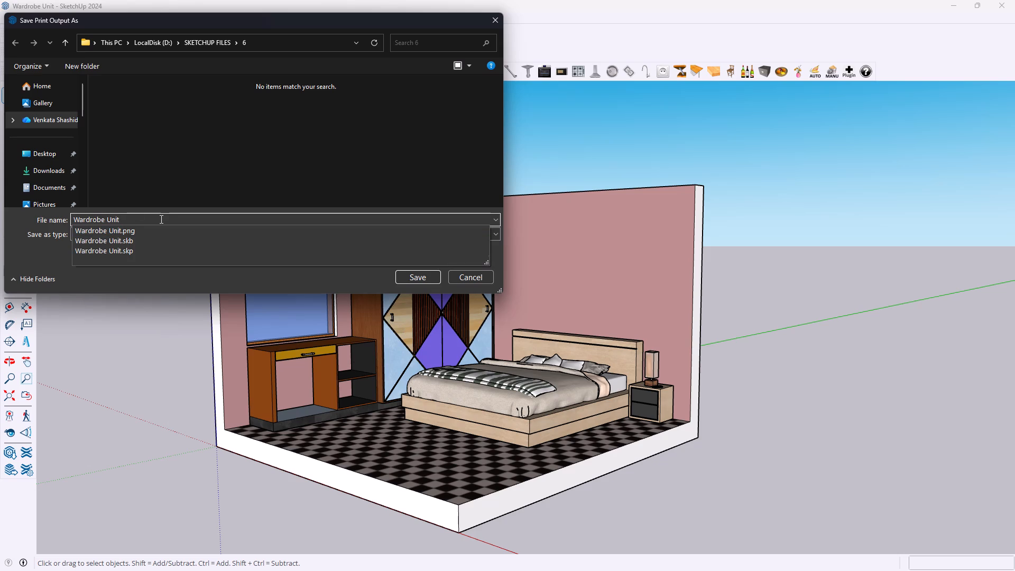
{"action": "key", "text": "Return"}
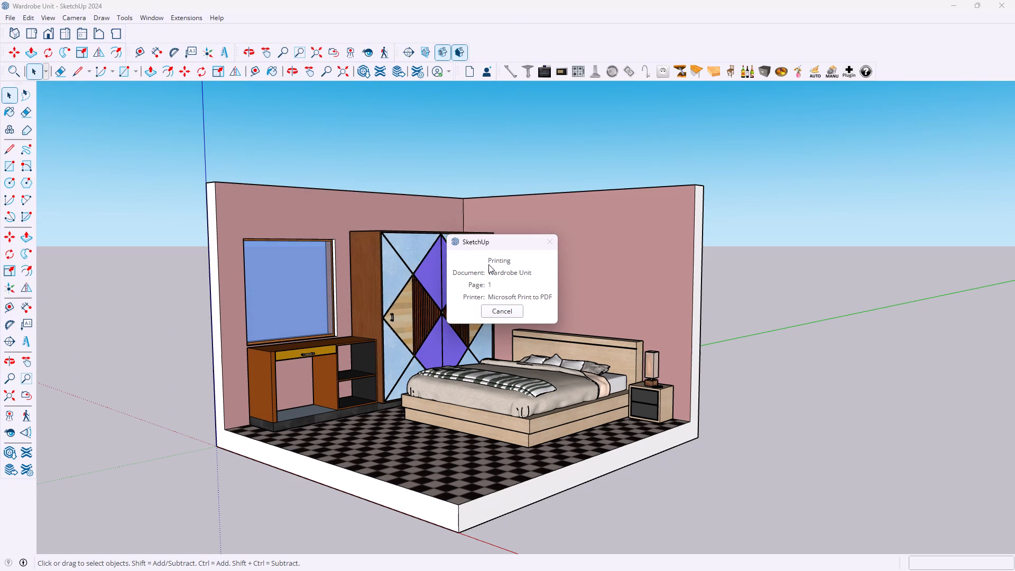
Capture a rectangular screenshot framing the whole furnished room with its walls and floor.
{"action": "key", "text": "Print"}
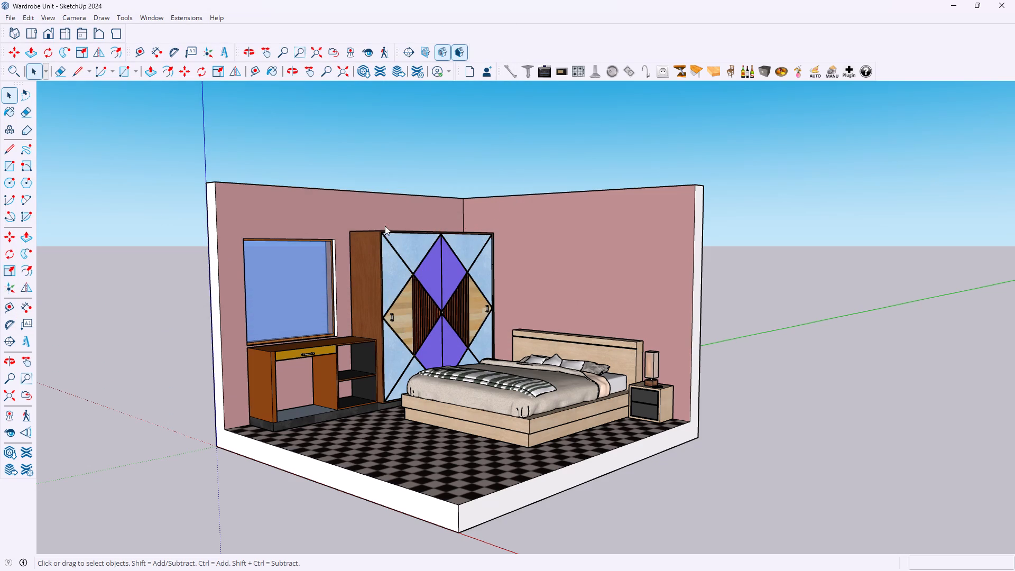
{"action": "left_click_drag", "start_coordinate": [174, 126], "coordinate": [636, 465]}
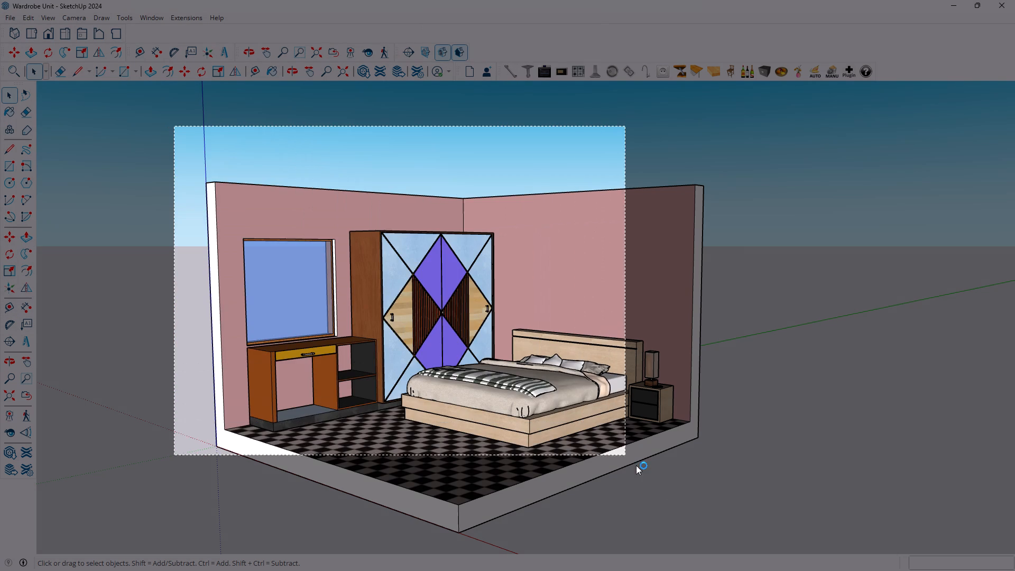
{"action": "left_click_drag", "start_coordinate": [636, 465], "coordinate": [748, 547]}
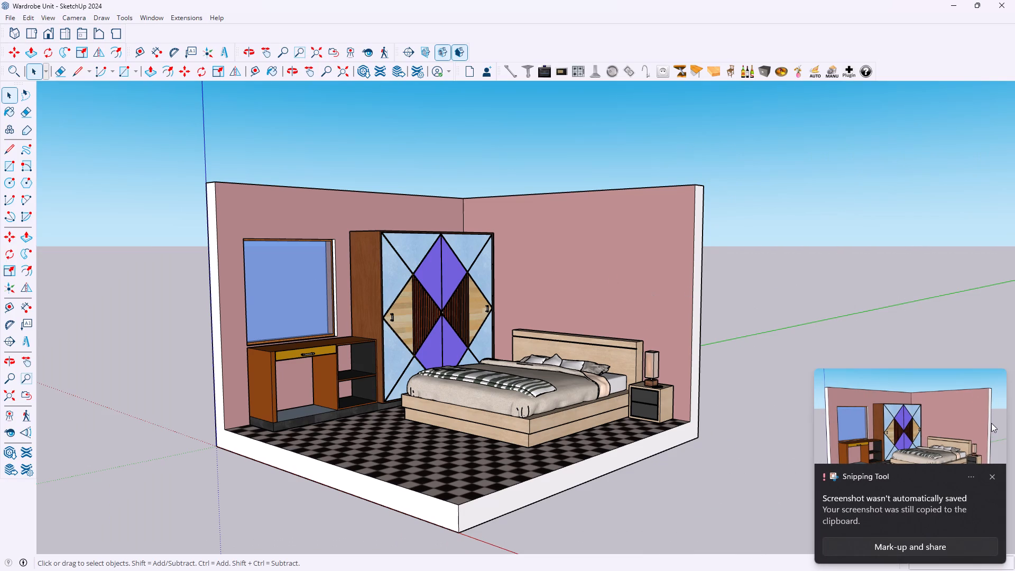
Save the screenshot from Snipping Tool over the existing Wardrobe Unit PNG in folder 6 and close Snipping Tool.
{"action": "left_click", "coordinate": [957, 428]}
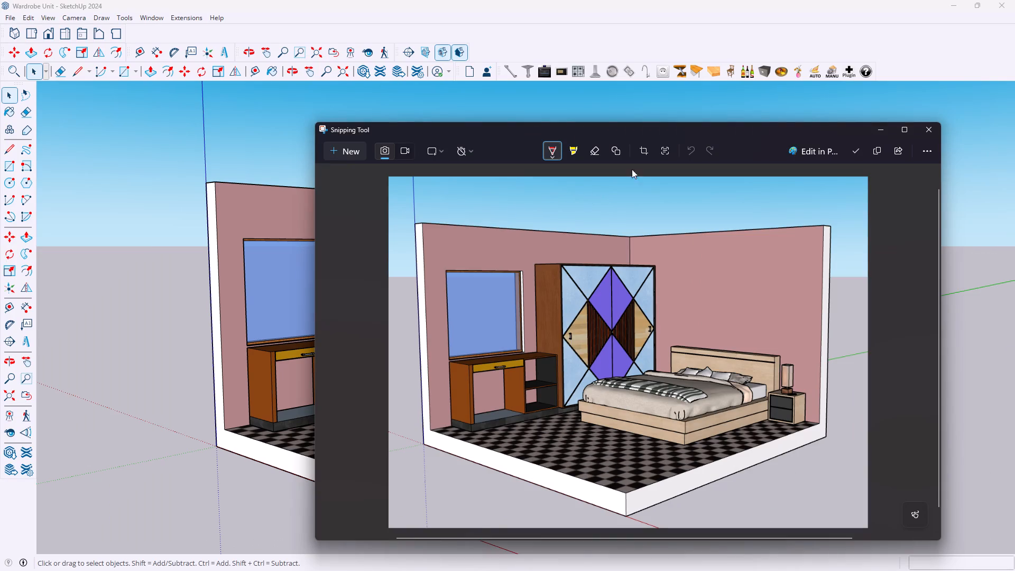
{"action": "left_click", "coordinate": [856, 152]}
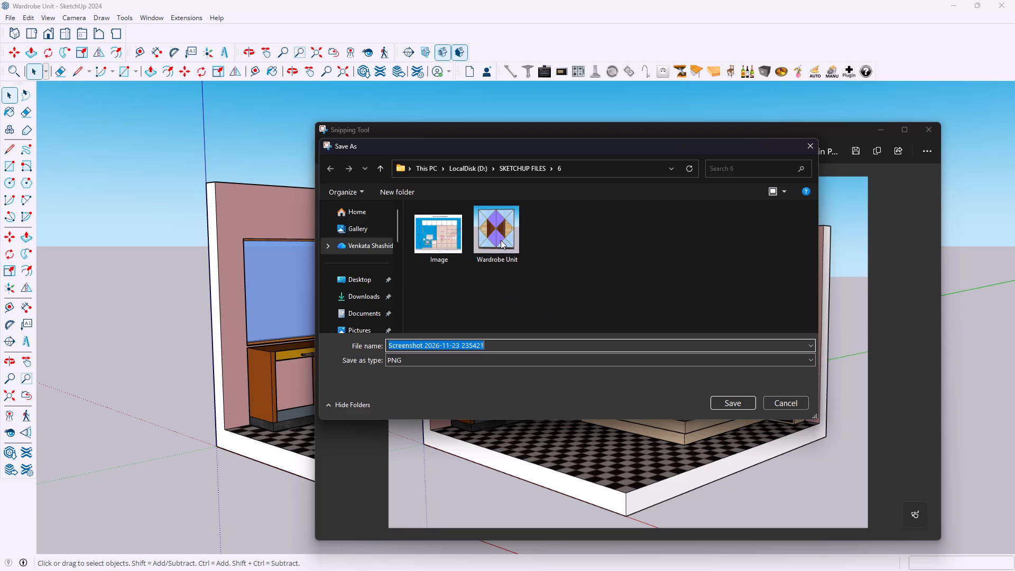
{"action": "left_click", "coordinate": [500, 240]}
{"action": "left_click", "coordinate": [737, 404]}
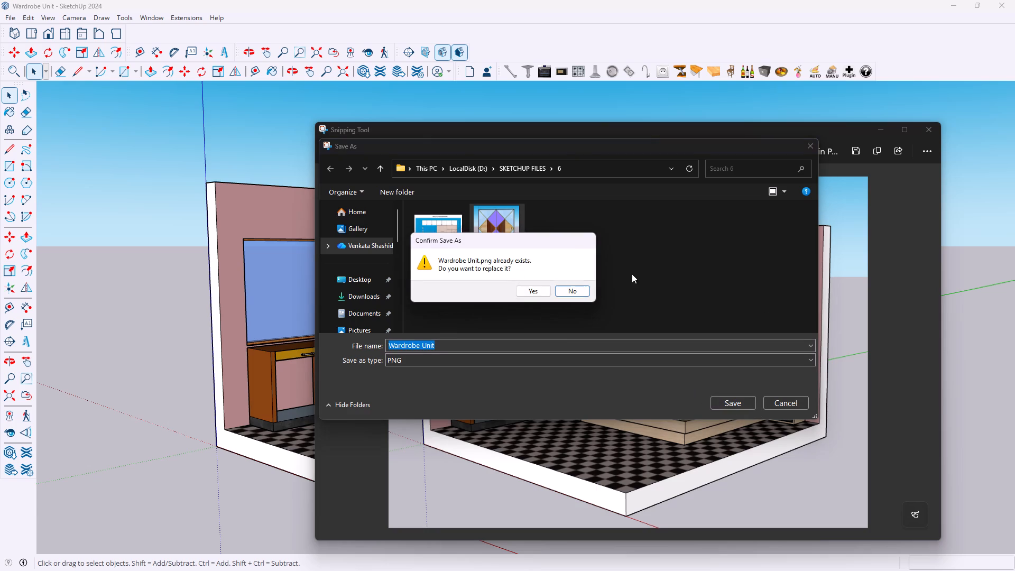
{"action": "left_click", "coordinate": [529, 290]}
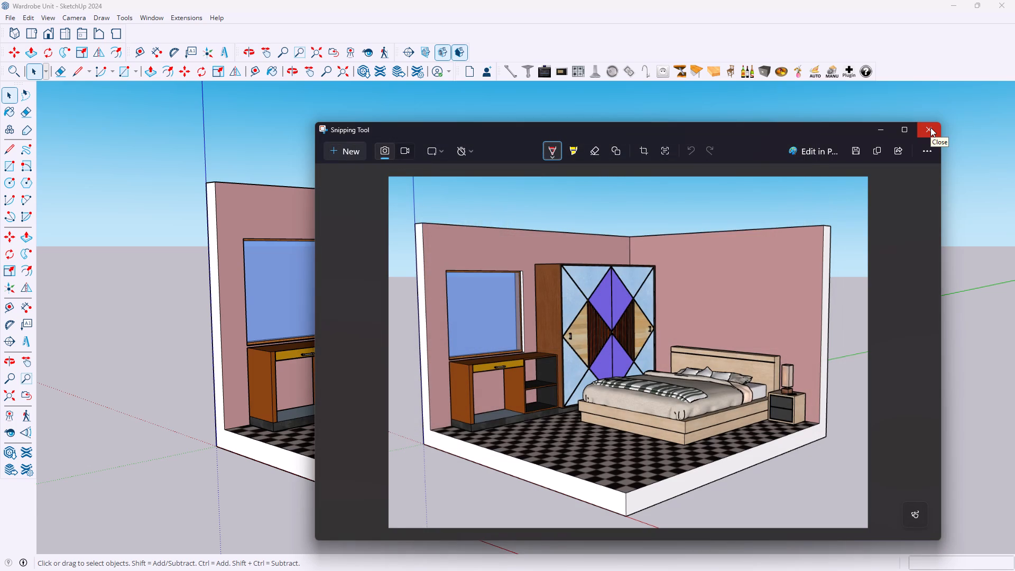
{"action": "left_click", "coordinate": [930, 127]}
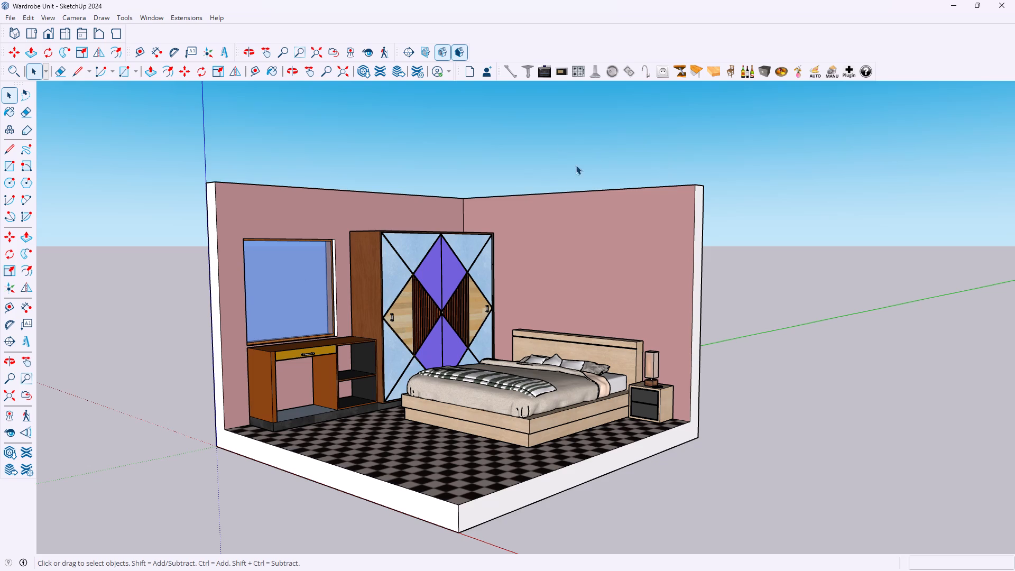